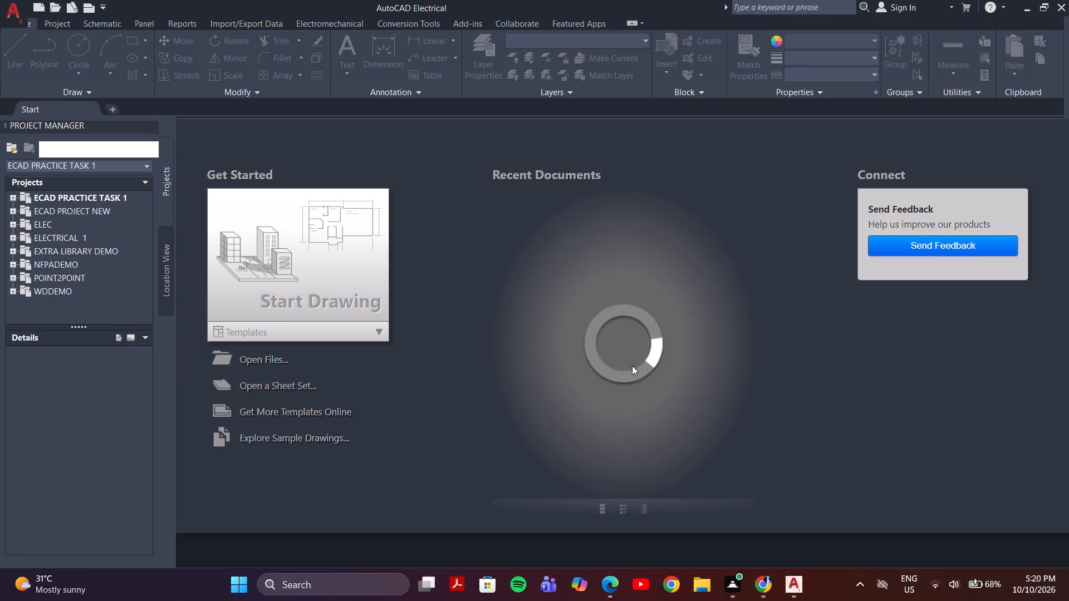
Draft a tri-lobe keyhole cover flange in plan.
Start a new blank drawing.
{"action": "left_click", "coordinate": [270, 265]}
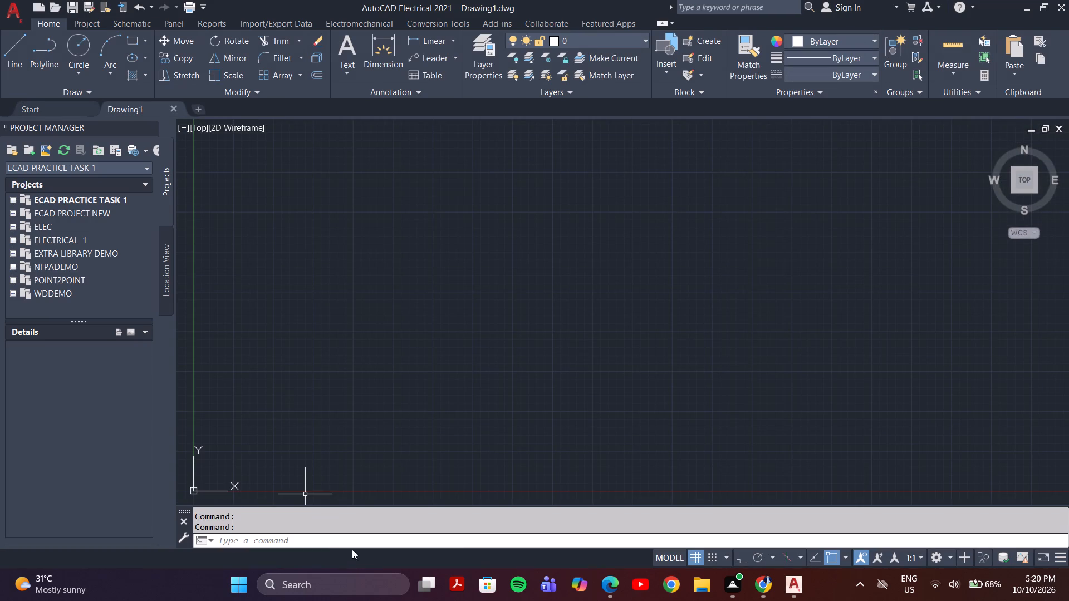
Configure the drawing units with length precision 0 and an insertion scale in millimeters.
{"action": "left_click", "coordinate": [349, 532]}
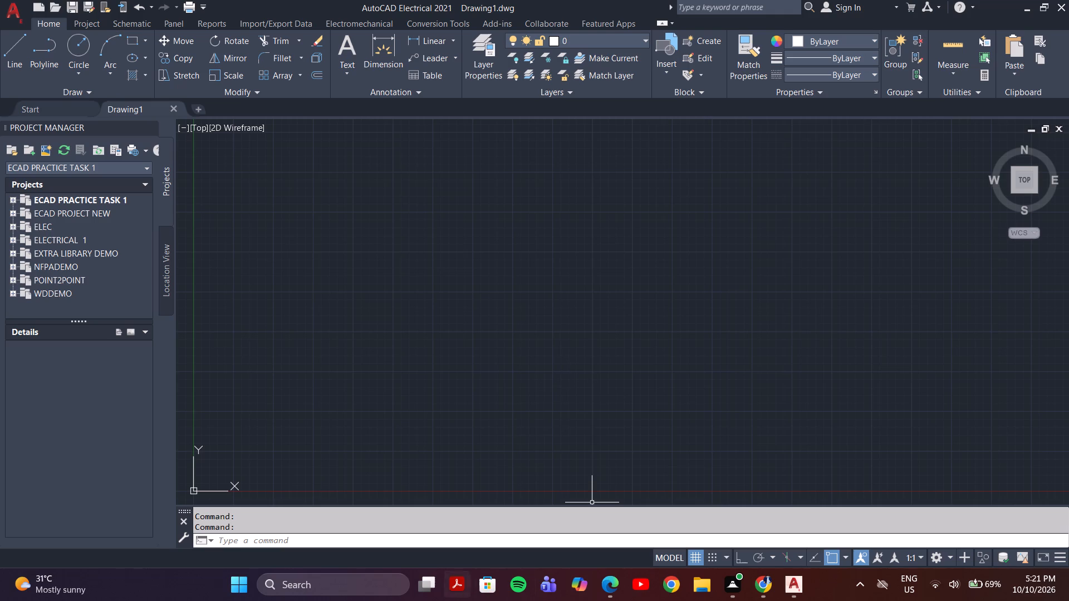
{"action": "left_click", "coordinate": [454, 539]}
{"action": "key", "text": "u"}
{"action": "key", "text": "n"}
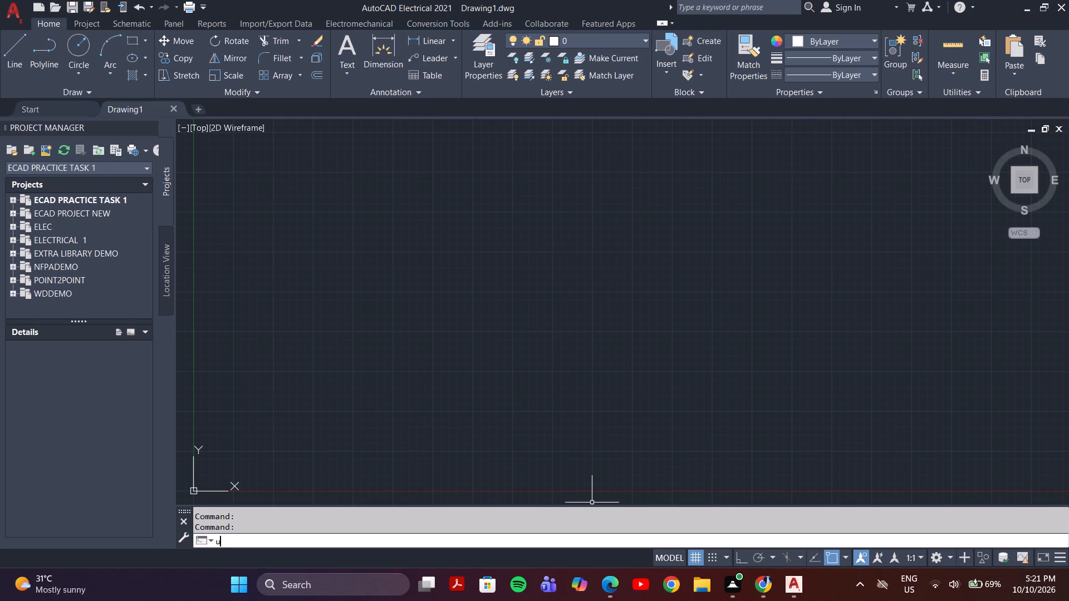
{"action": "key", "text": "Return"}
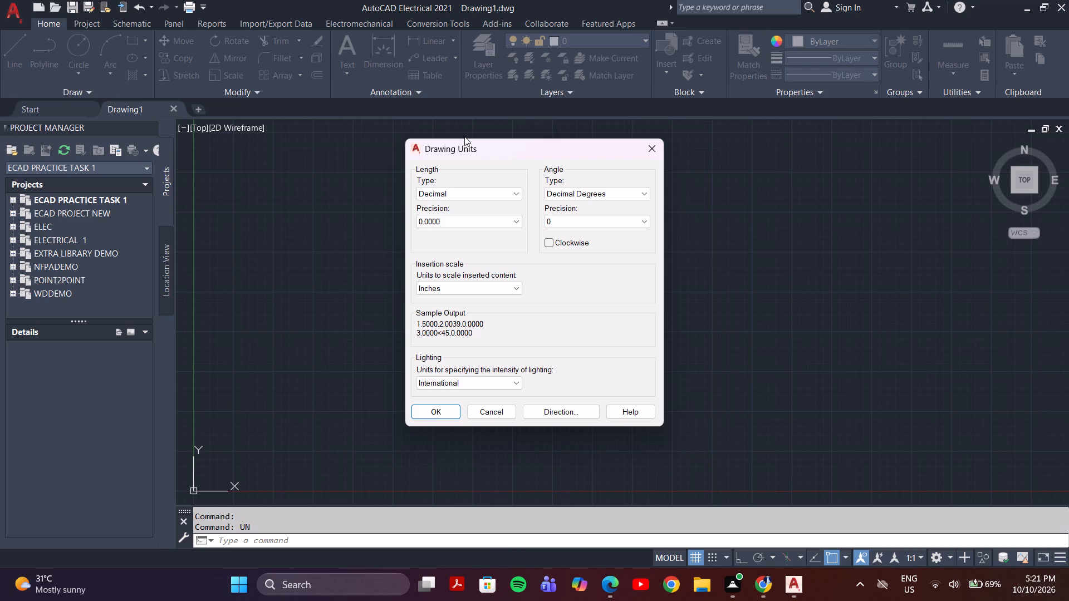
{"action": "left_click", "coordinate": [498, 223]}
{"action": "left_click", "coordinate": [489, 234]}
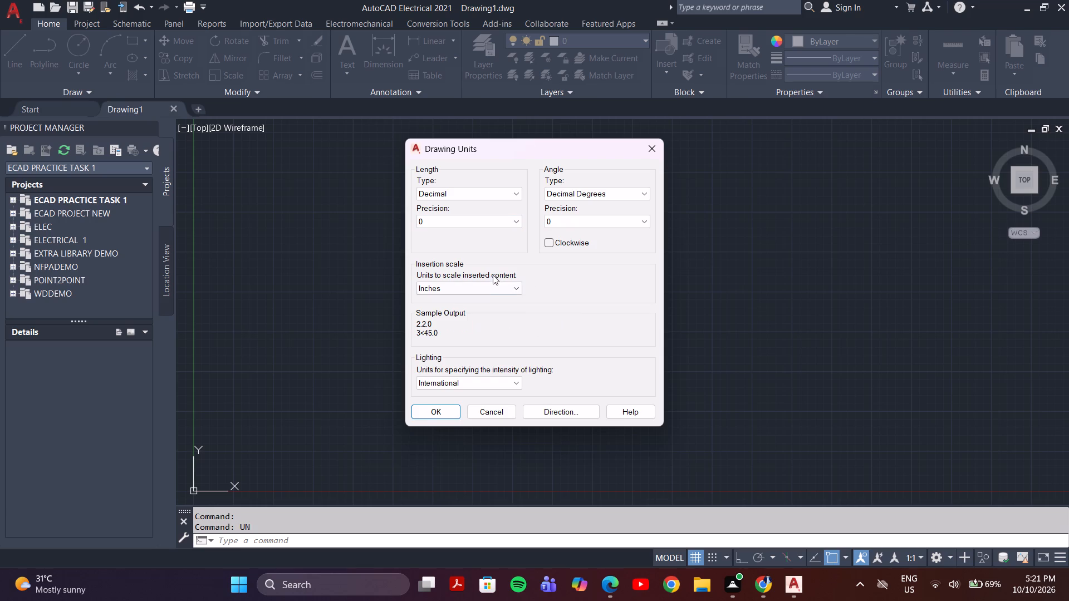
{"action": "left_click", "coordinate": [500, 284]}
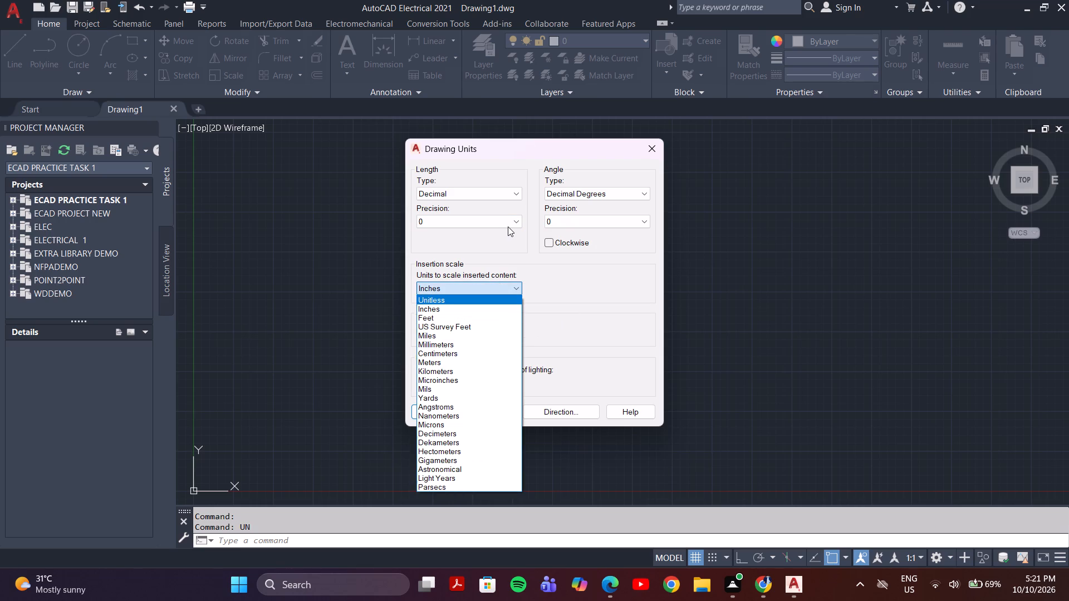
{"action": "left_click", "coordinate": [469, 339]}
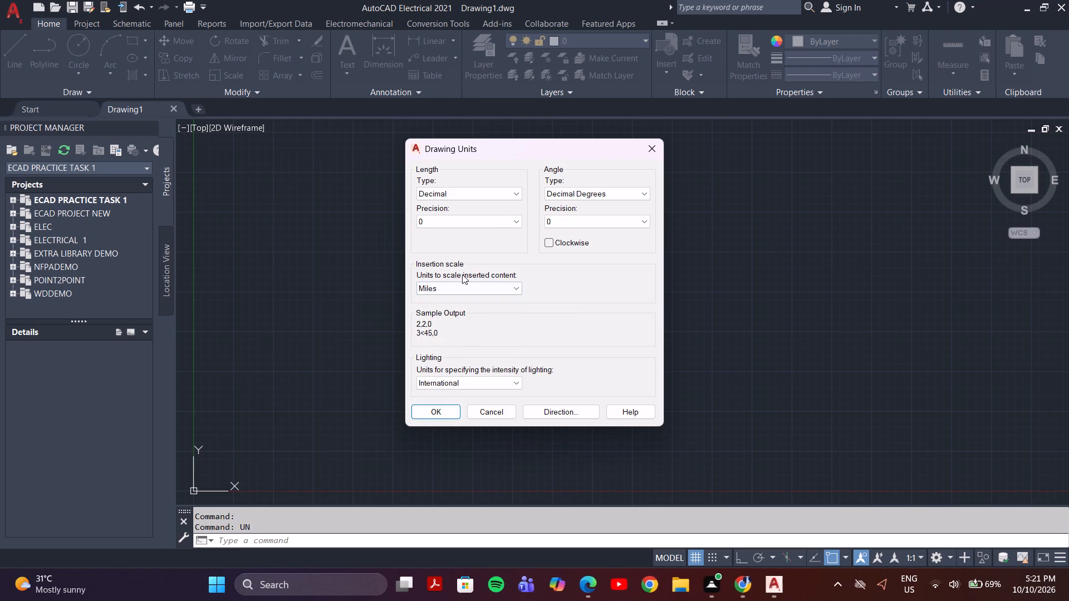
{"action": "left_click", "coordinate": [463, 279]}
{"action": "left_click", "coordinate": [469, 288]}
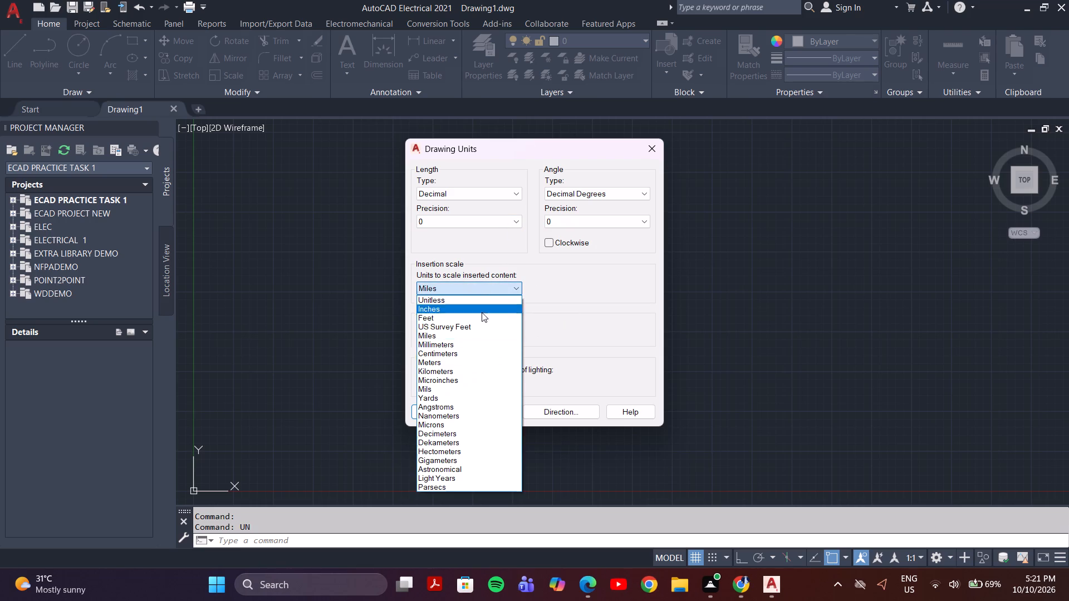
{"action": "right_click", "coordinate": [481, 337]}
{"action": "left_click", "coordinate": [481, 341]}
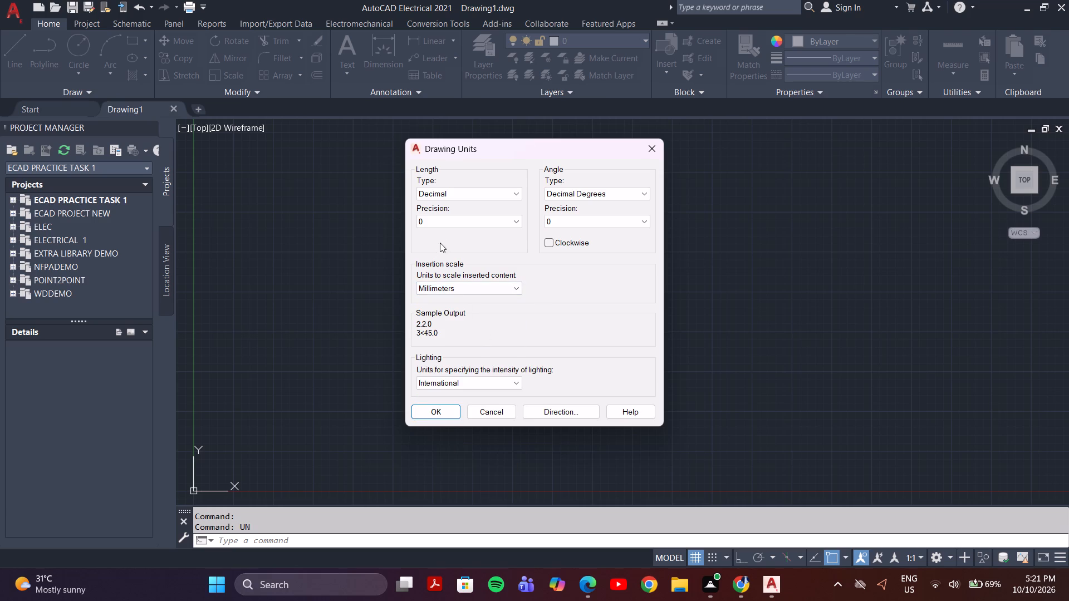
{"action": "left_click", "coordinate": [441, 410]}
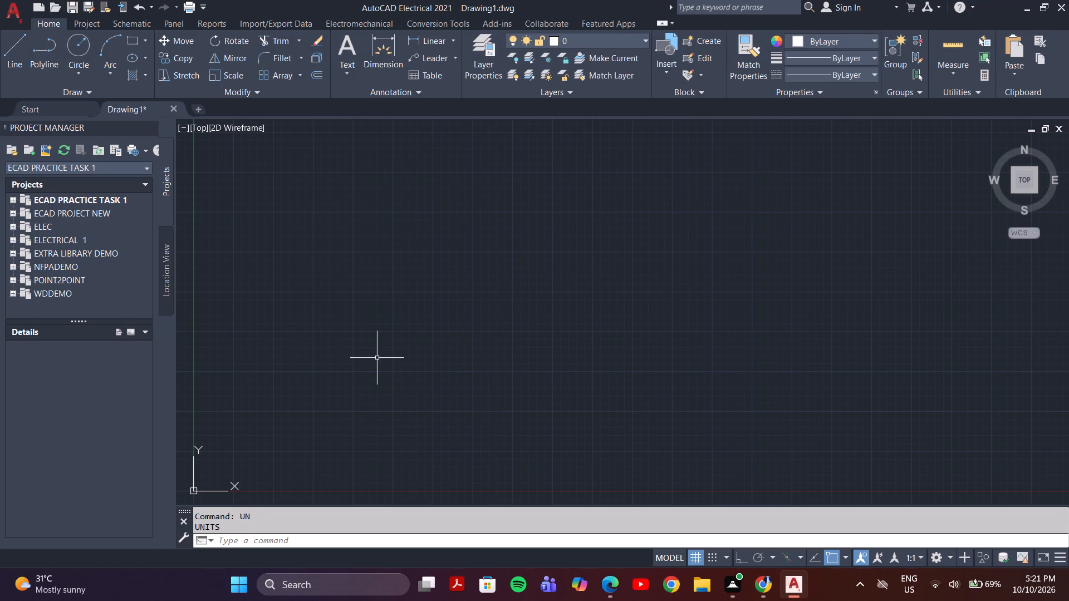
Modify the Standard dimension style with an arrow size of 6 and a text height of 6.
{"action": "key", "text": "d"}
{"action": "key", "text": "Return"}
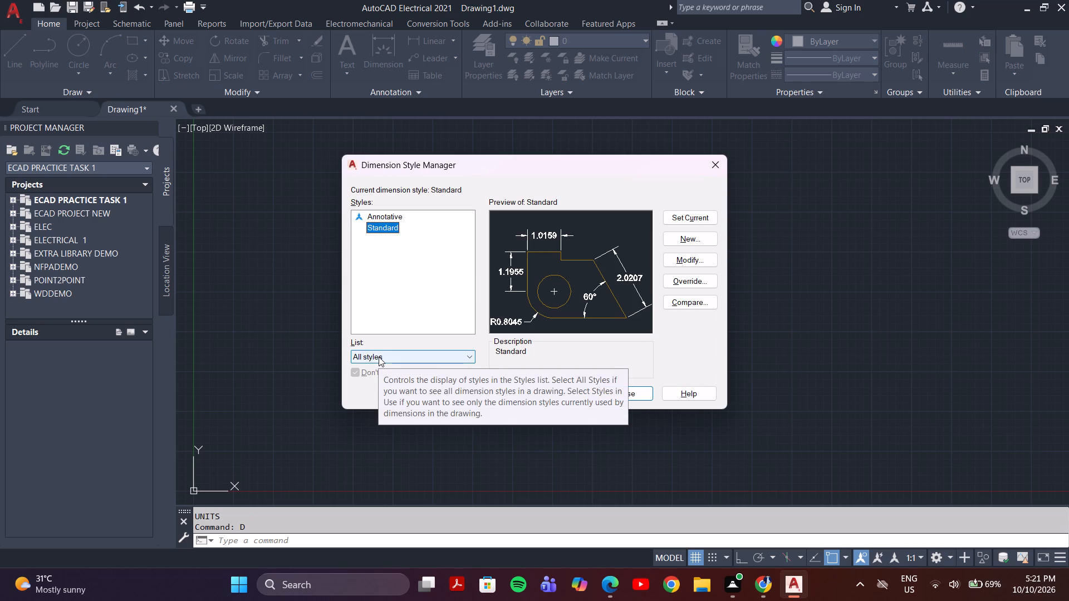
{"action": "left_click", "coordinate": [699, 259]}
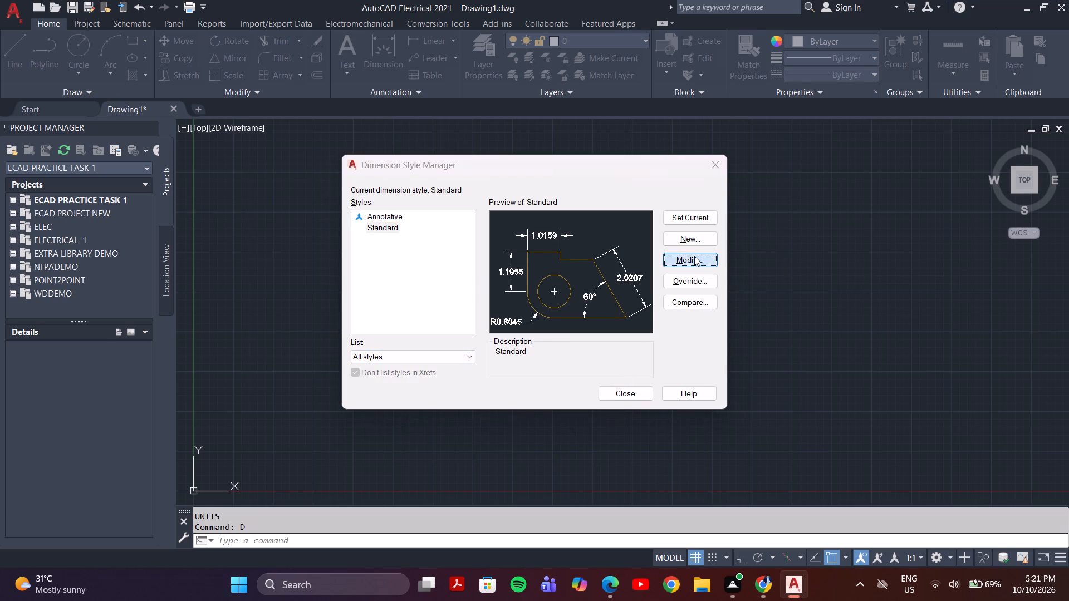
{"action": "left_click_drag", "start_coordinate": [376, 278], "coordinate": [324, 279]}
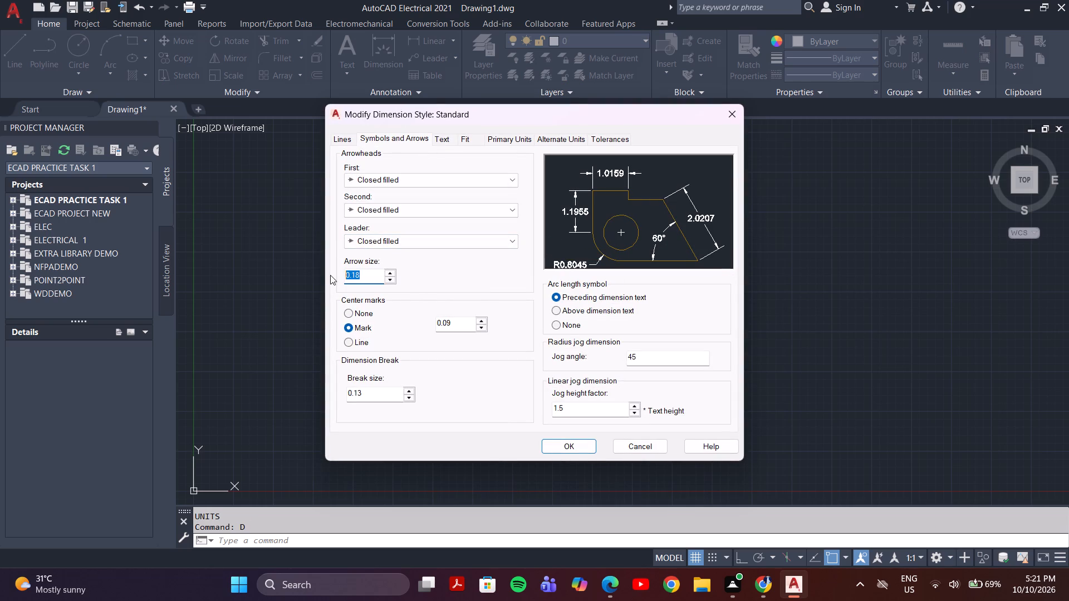
{"action": "key", "text": "BackSpace"}
{"action": "key", "text": "6"}
{"action": "left_click", "coordinate": [443, 143]}
{"action": "left_click_drag", "start_coordinate": [508, 236], "coordinate": [456, 210]}
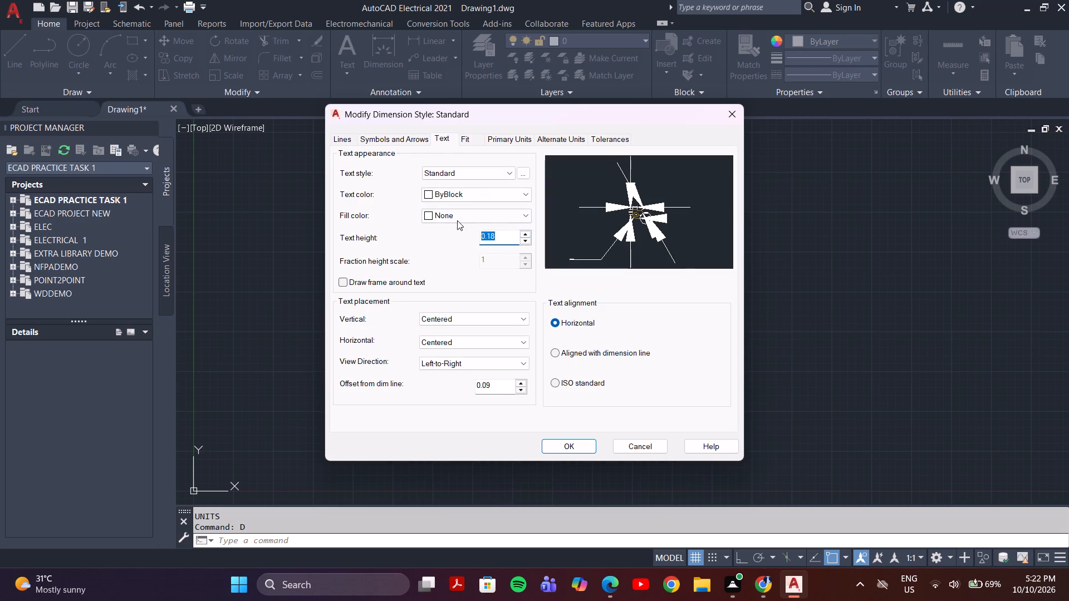
{"action": "key", "text": "BackSpace"}
{"action": "key", "text": "6"}
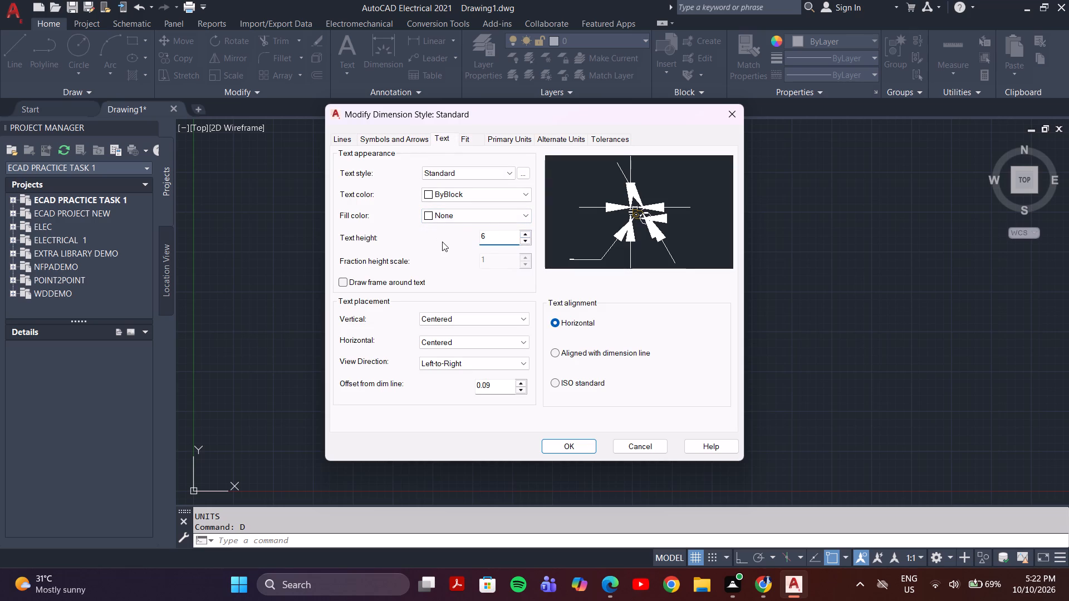
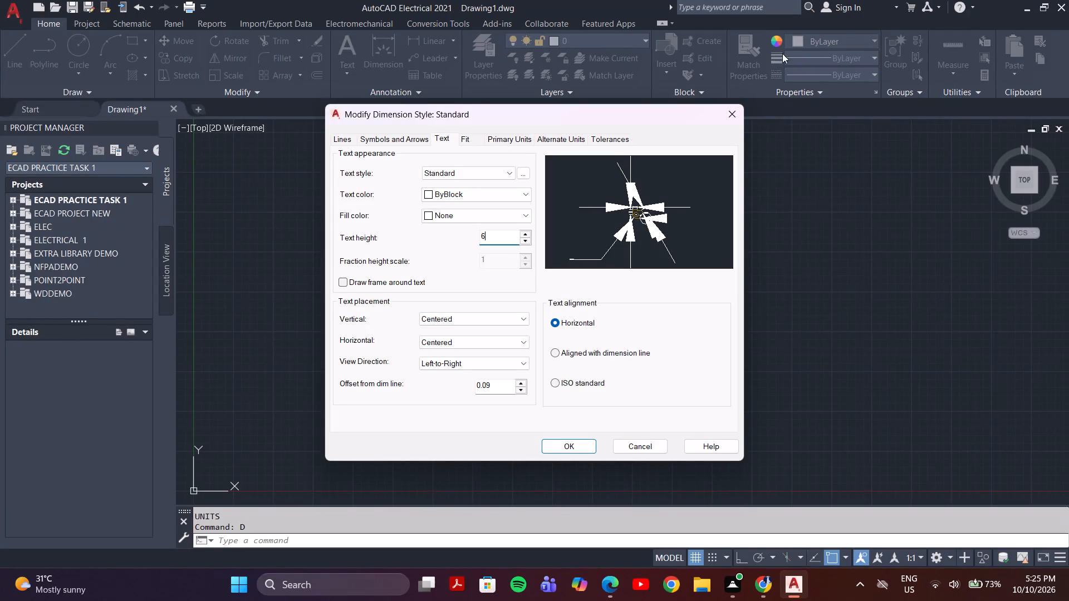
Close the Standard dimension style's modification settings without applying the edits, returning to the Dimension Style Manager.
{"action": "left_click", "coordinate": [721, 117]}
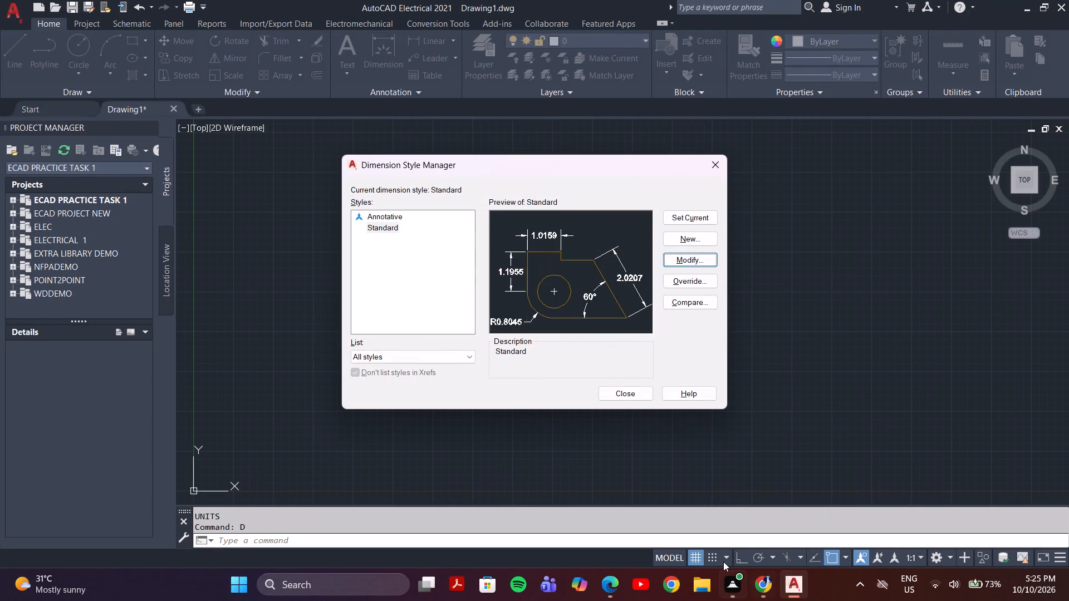
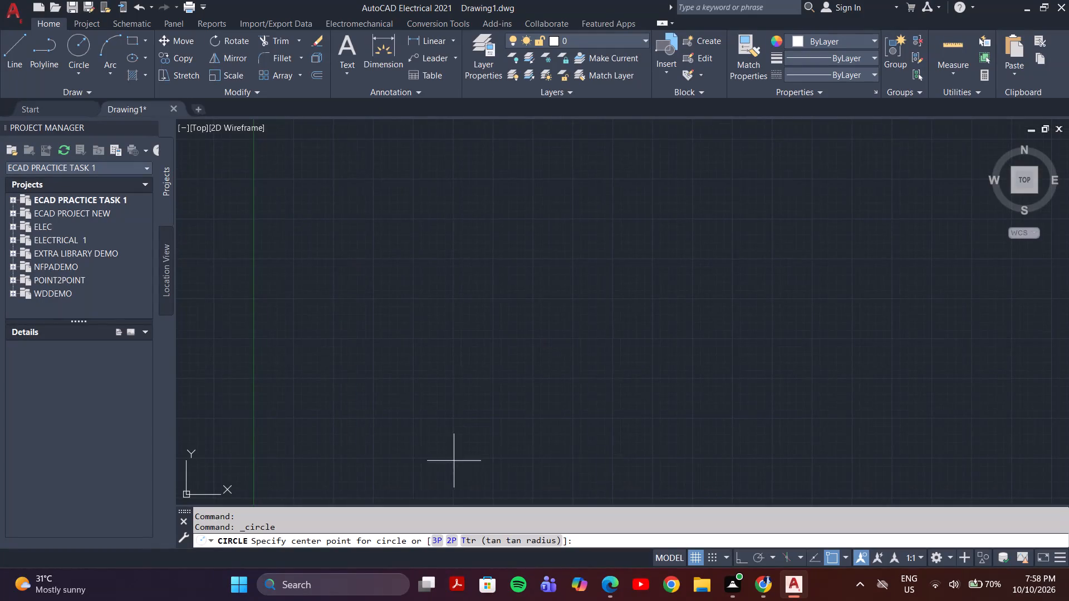
Leave the active Circle command and call up the drawing units settings with the UN command.
{"action": "key", "text": "Escape"}
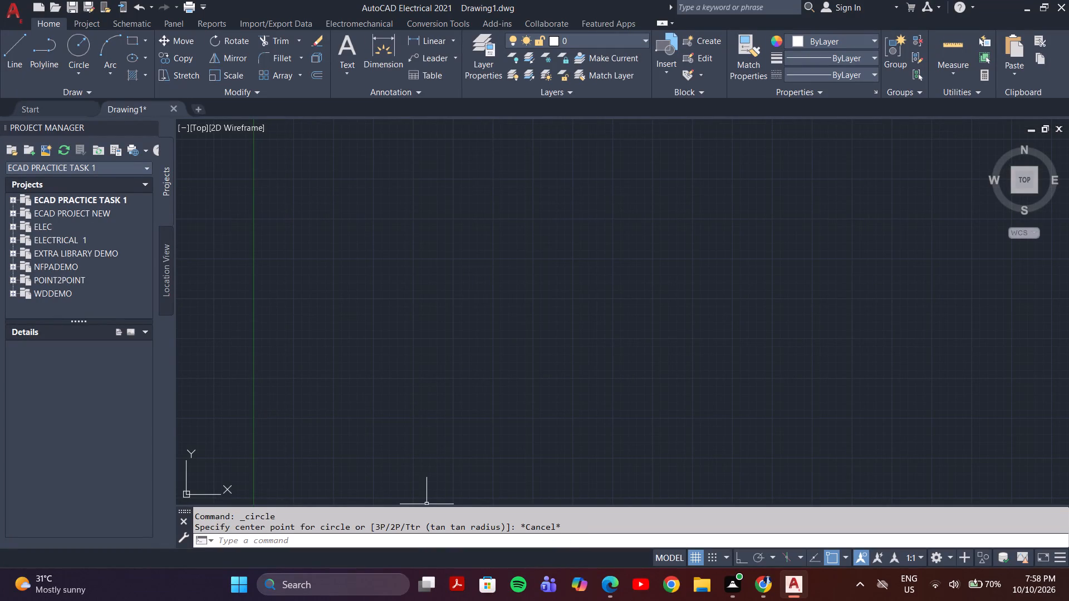
{"action": "left_click", "coordinate": [542, 536]}
{"action": "key", "text": "u"}
{"action": "key", "text": "n"}
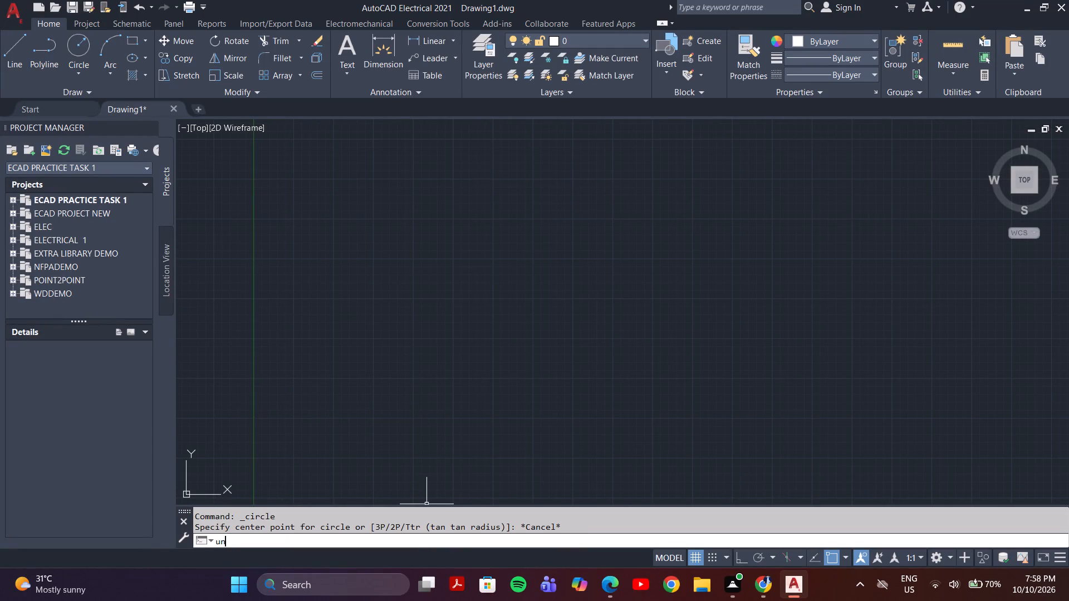
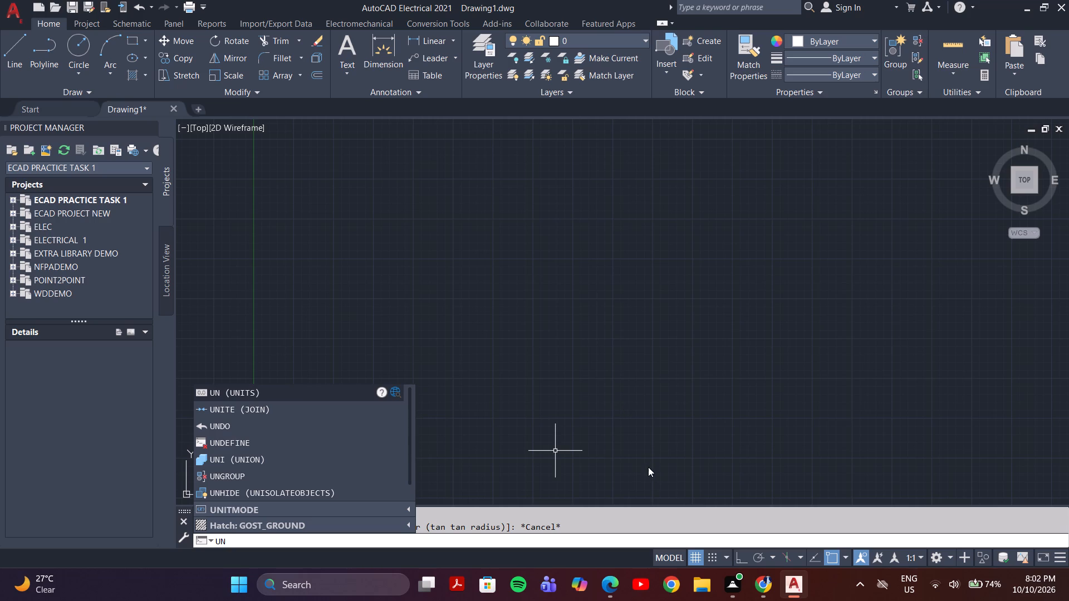
Open the Drawing Units settings for the current drawing by running the entered UN command.
{"action": "key", "text": "Return"}
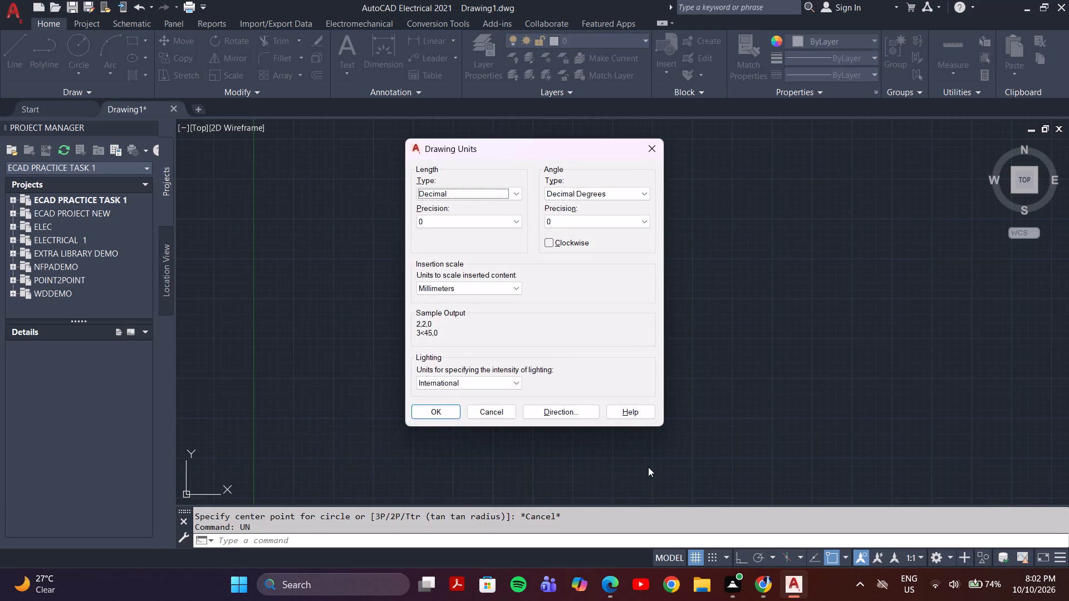
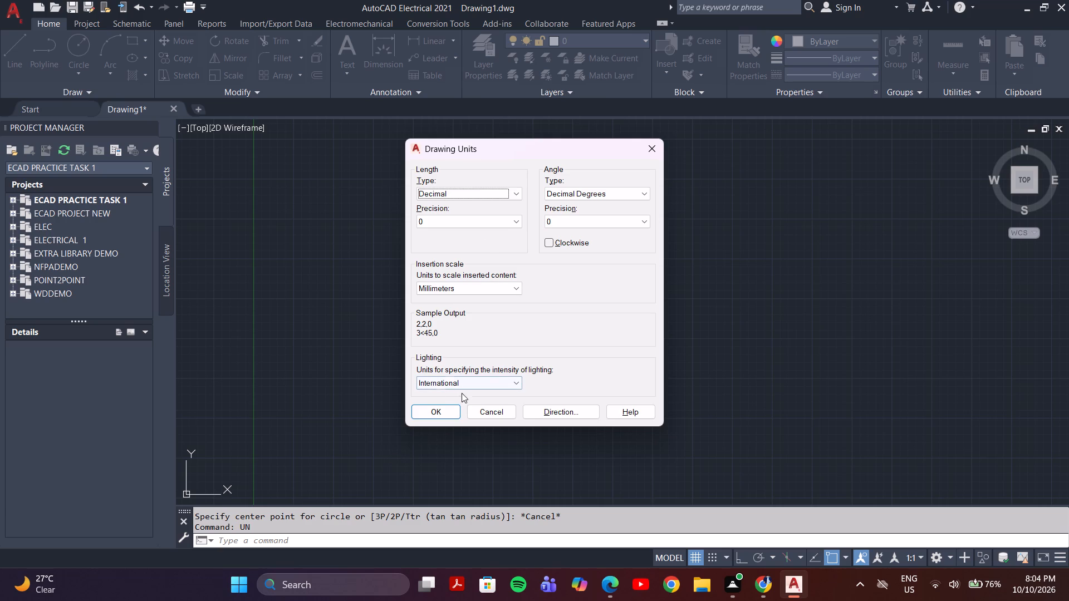
Set the insertion scale of the drawing units to Millimeters and accept the unit settings.
{"action": "left_click", "coordinate": [469, 292]}
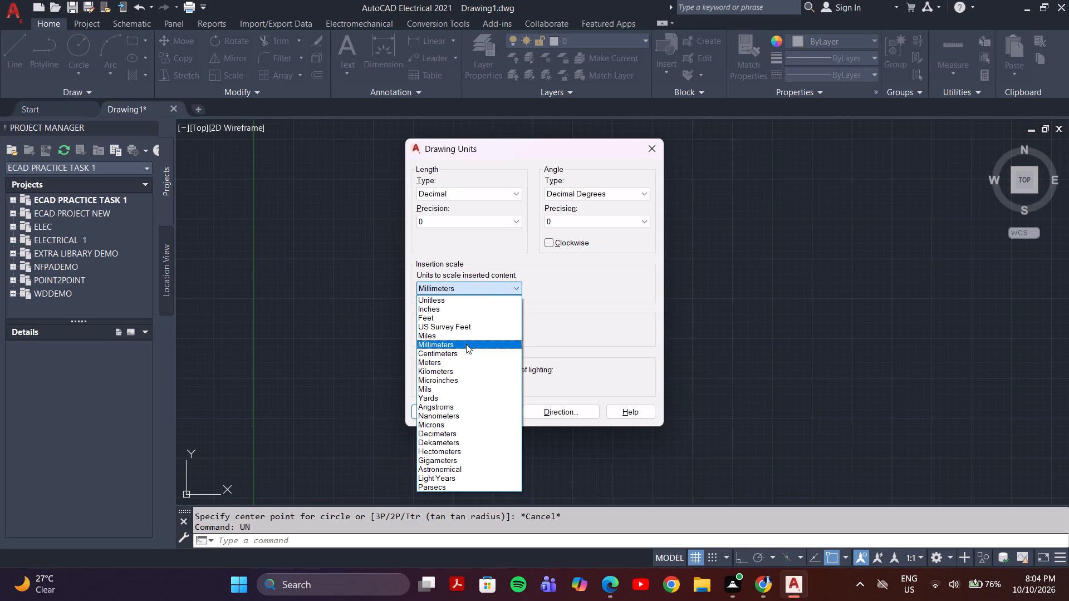
{"action": "left_click", "coordinate": [466, 344]}
{"action": "left_click", "coordinate": [443, 413]}
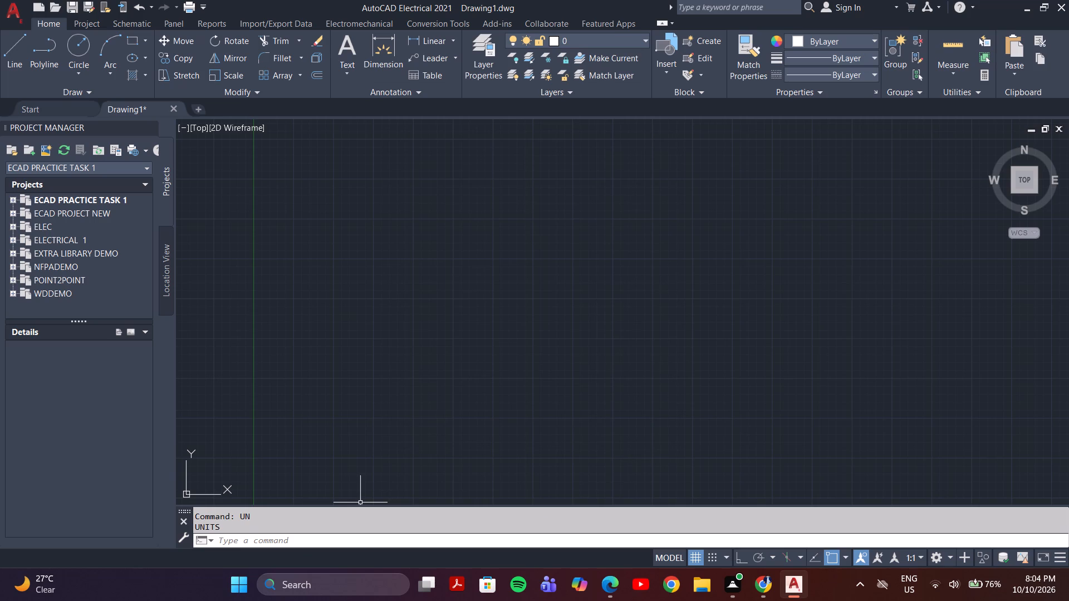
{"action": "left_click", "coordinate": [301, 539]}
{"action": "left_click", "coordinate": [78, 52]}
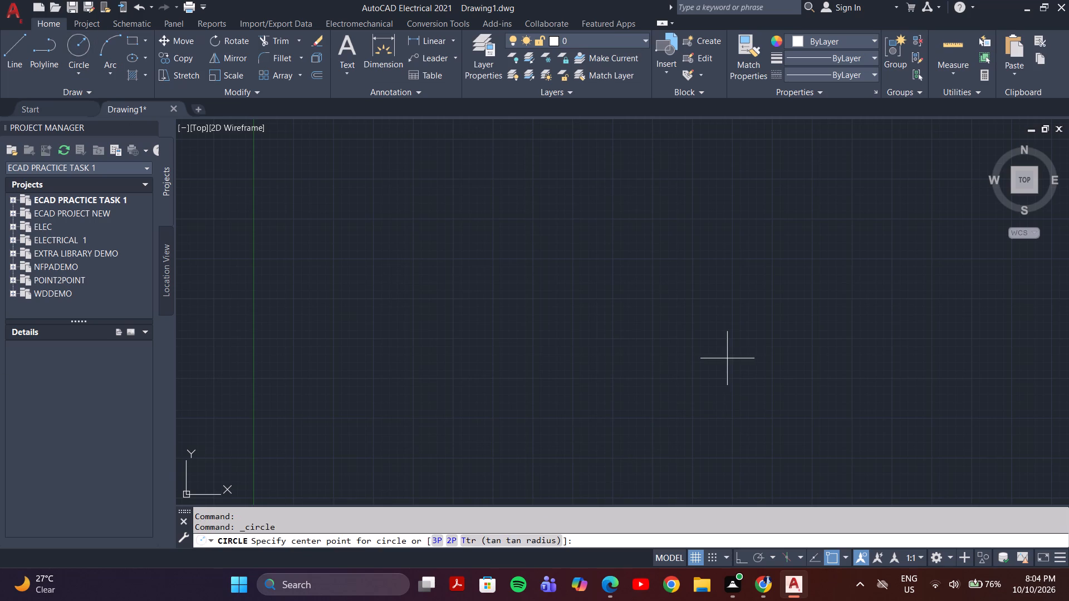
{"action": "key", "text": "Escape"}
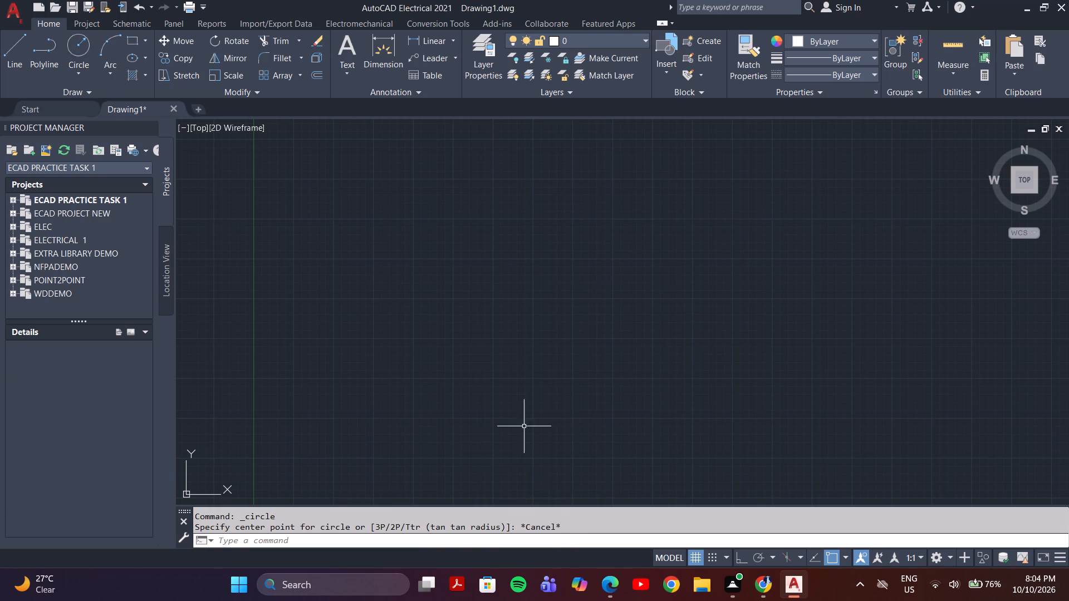
Open the Standard dimension style for modification and set its arrow size to 6.
{"action": "key", "text": "d"}
{"action": "key", "text": "Return"}
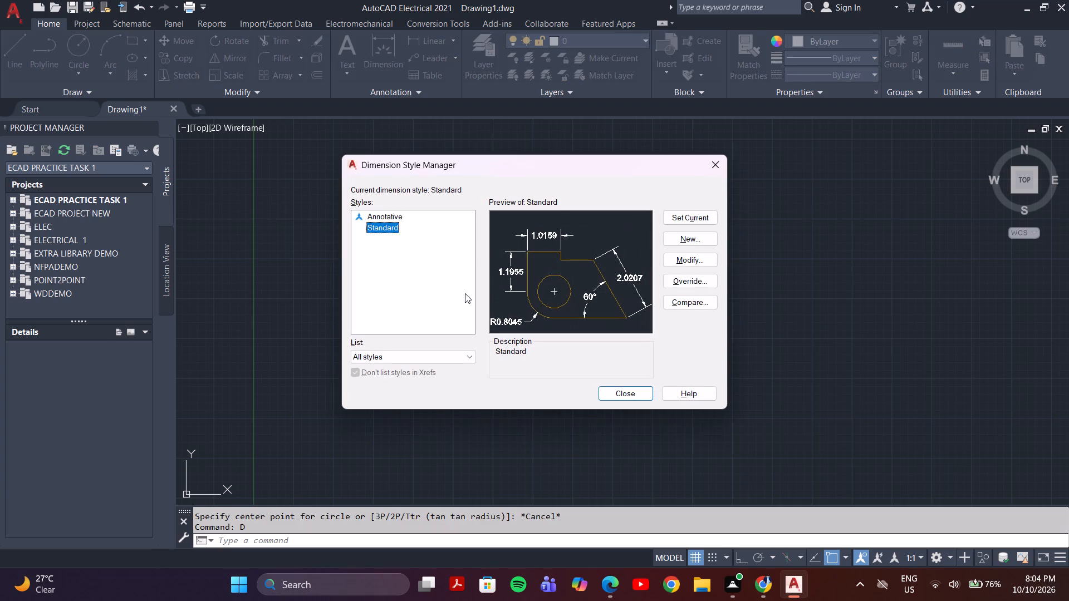
{"action": "left_click", "coordinate": [689, 250]}
{"action": "left_click", "coordinate": [688, 257]}
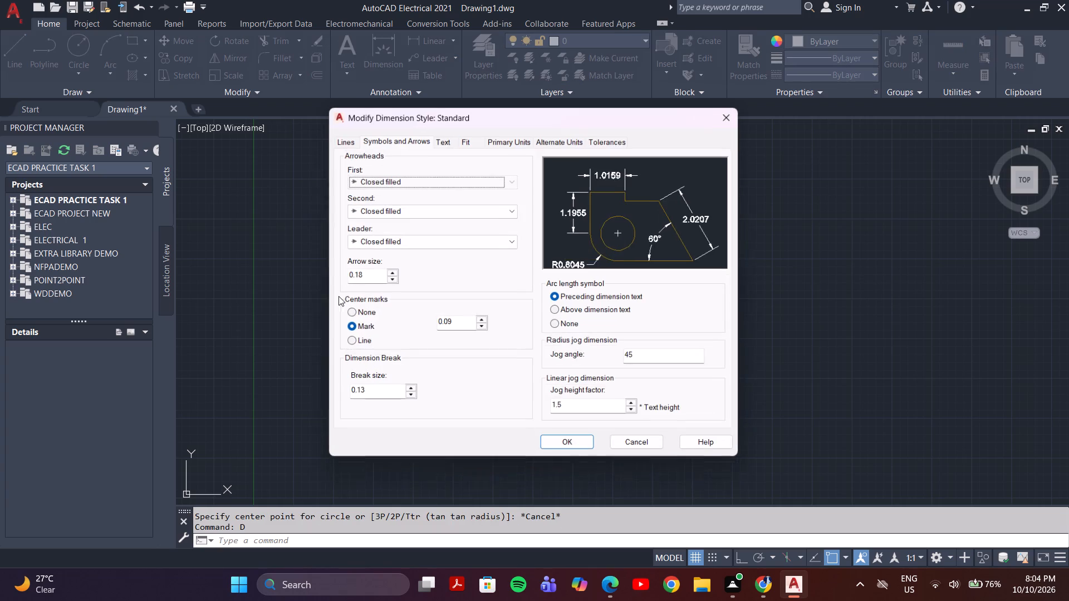
{"action": "left_click", "coordinate": [400, 133]}
{"action": "left_click", "coordinate": [400, 140]}
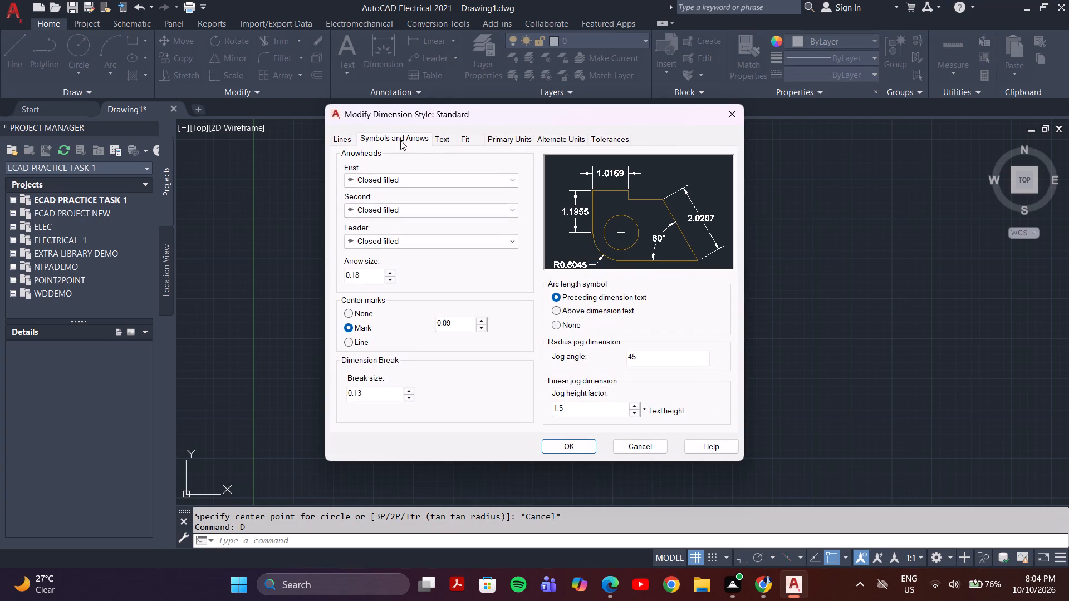
{"action": "left_click_drag", "start_coordinate": [364, 277], "coordinate": [320, 278]}
{"action": "key", "text": "BackSpace"}
{"action": "type", "text": "76"}
{"action": "key", "text": "Left"}
{"action": "key", "text": "BackSpace"}
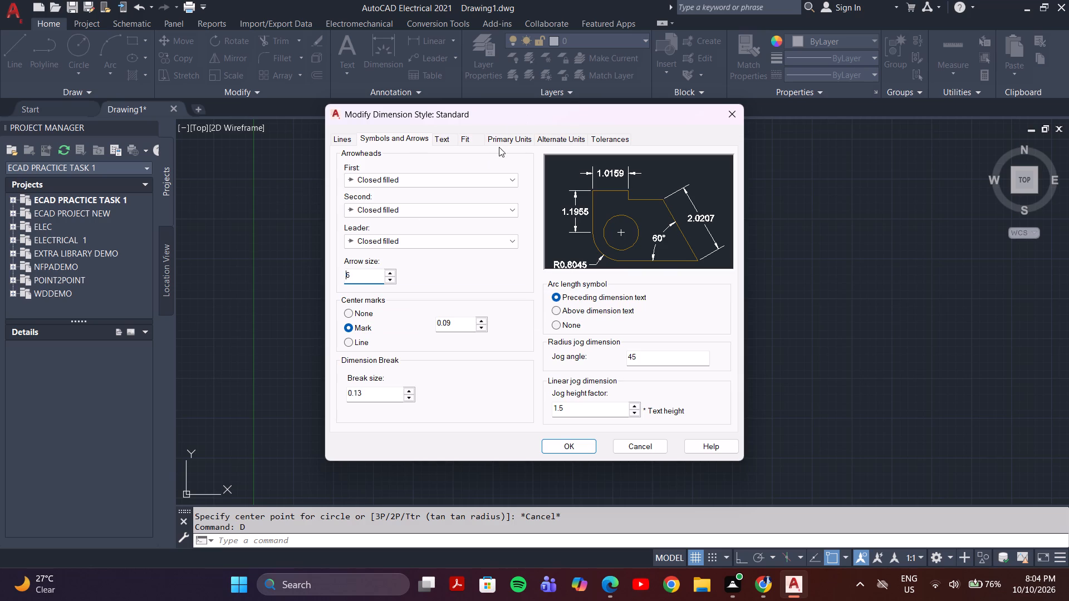
Set the text height of the Standard dimension style to 6.
{"action": "left_click", "coordinate": [433, 142]}
{"action": "left_click", "coordinate": [416, 141]}
{"action": "left_click", "coordinate": [438, 142]}
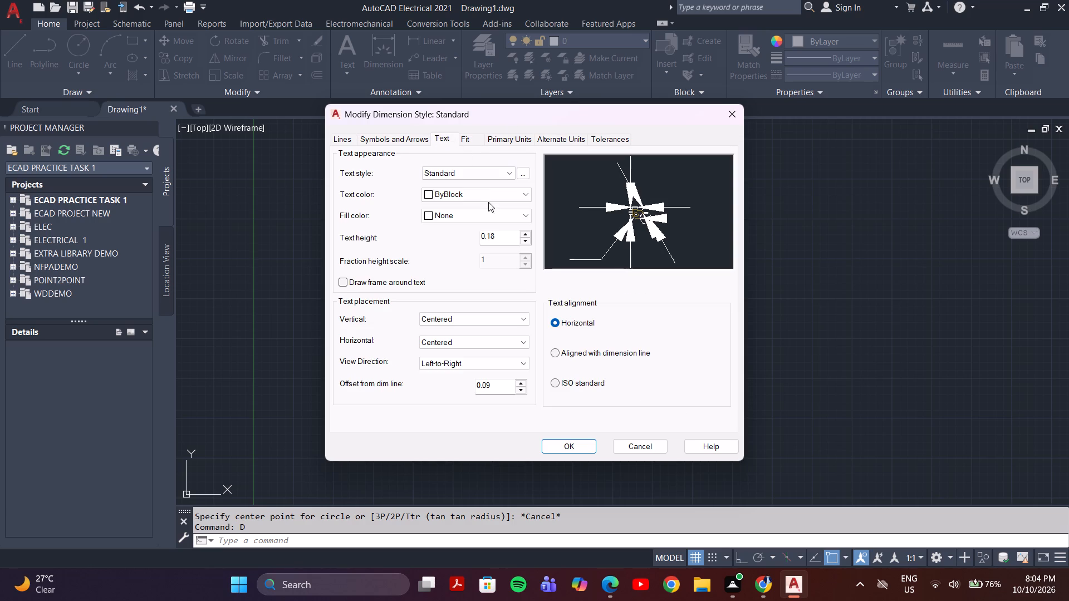
{"action": "left_click_drag", "start_coordinate": [498, 240], "coordinate": [448, 241]}
{"action": "key", "text": "BackSpace"}
{"action": "key", "text": "6"}
Set the linear dimension precision to 0, save the Standard style, make it current and close the Dimension Style Manager.
{"action": "left_click", "coordinate": [519, 138]}
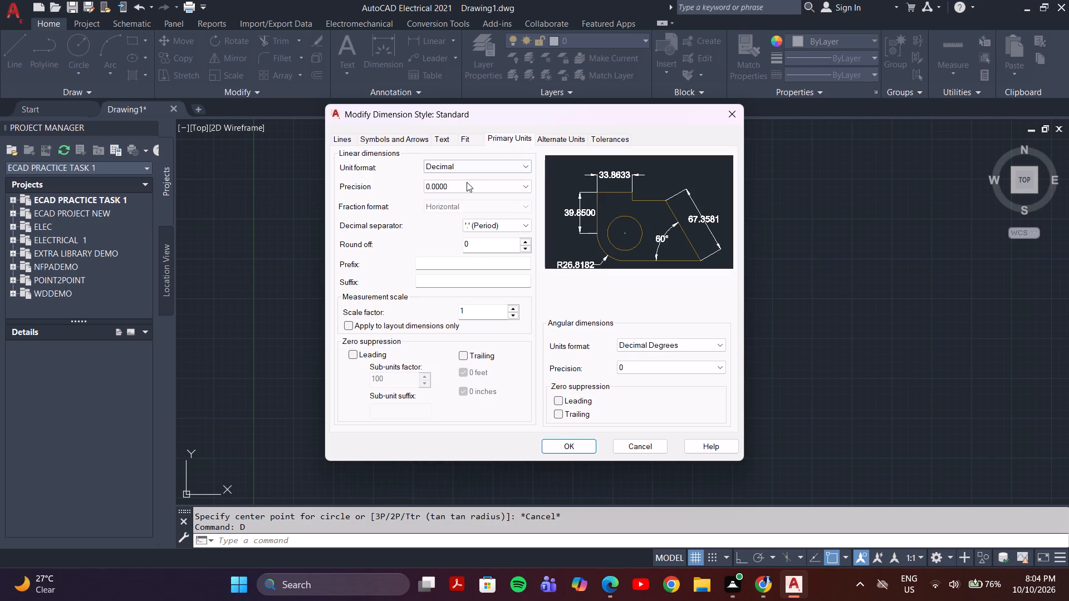
{"action": "left_click", "coordinate": [467, 182]}
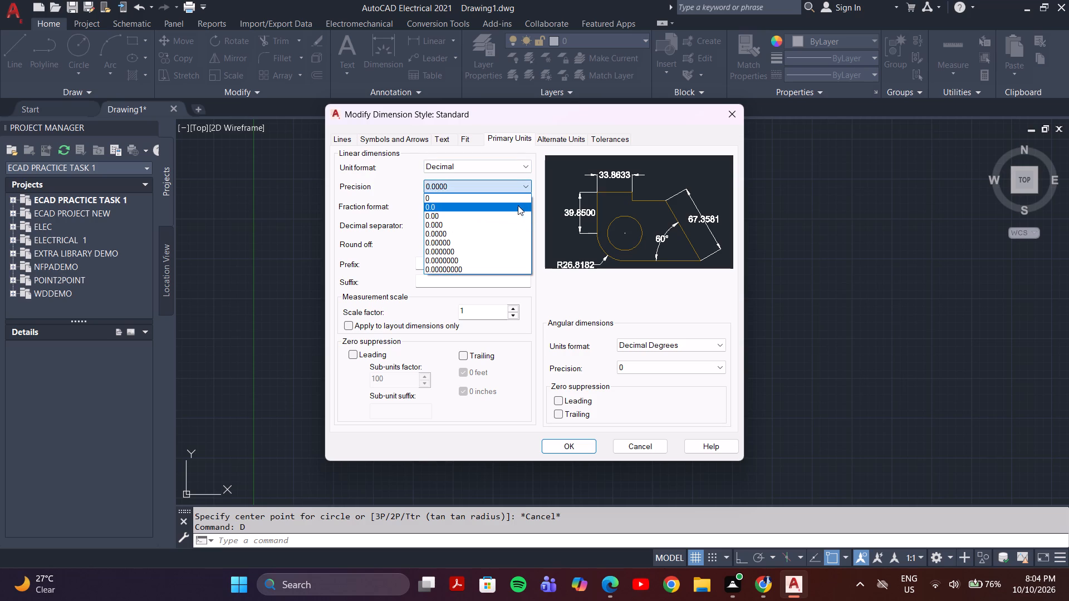
{"action": "left_click", "coordinate": [491, 200]}
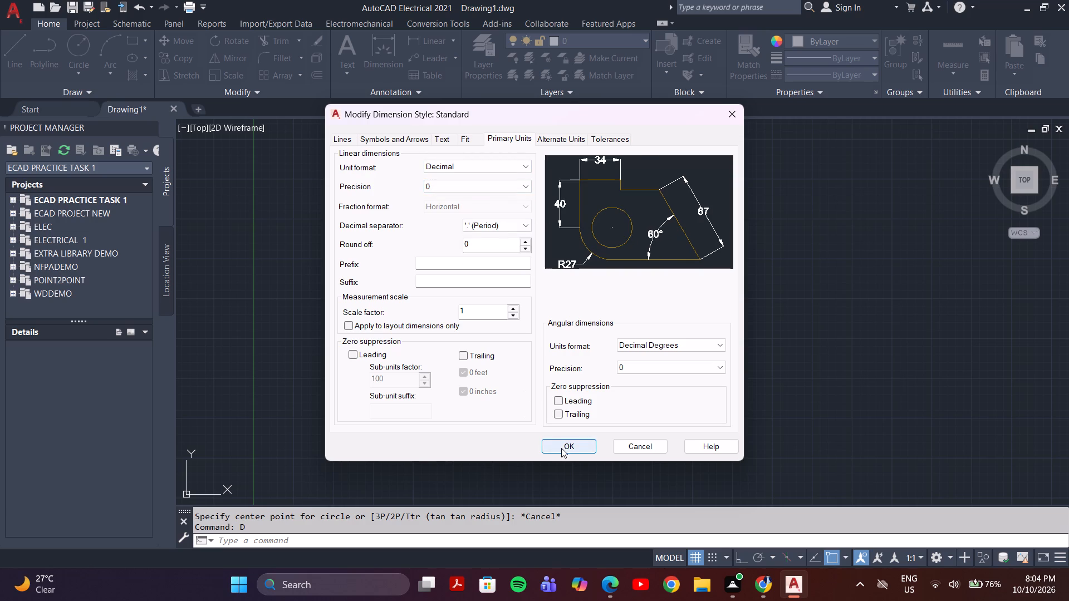
{"action": "left_click", "coordinate": [561, 448]}
{"action": "left_click", "coordinate": [690, 216]}
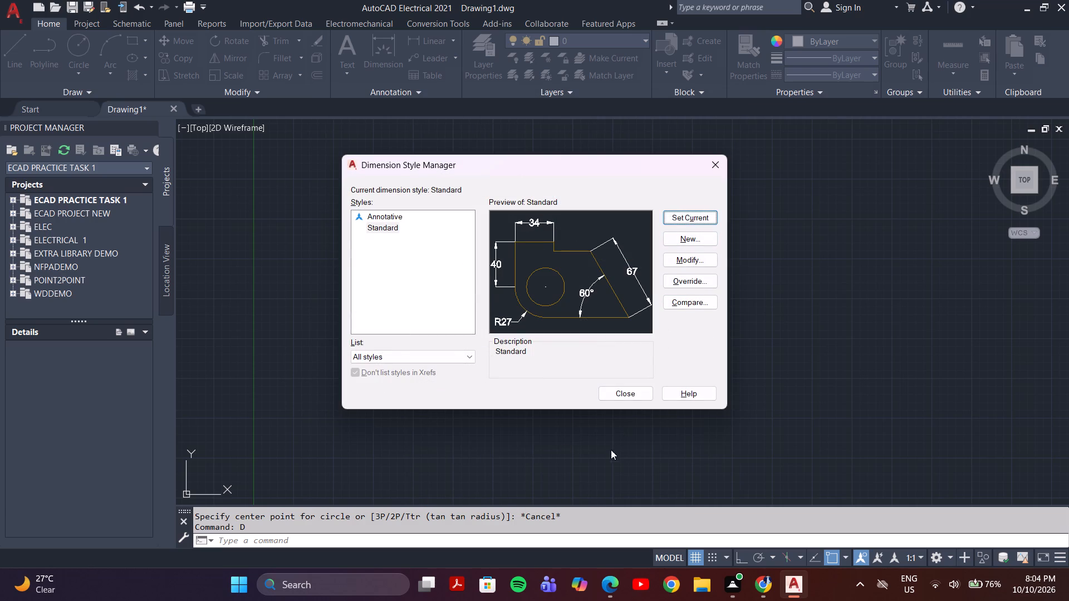
{"action": "left_click", "coordinate": [607, 386]}
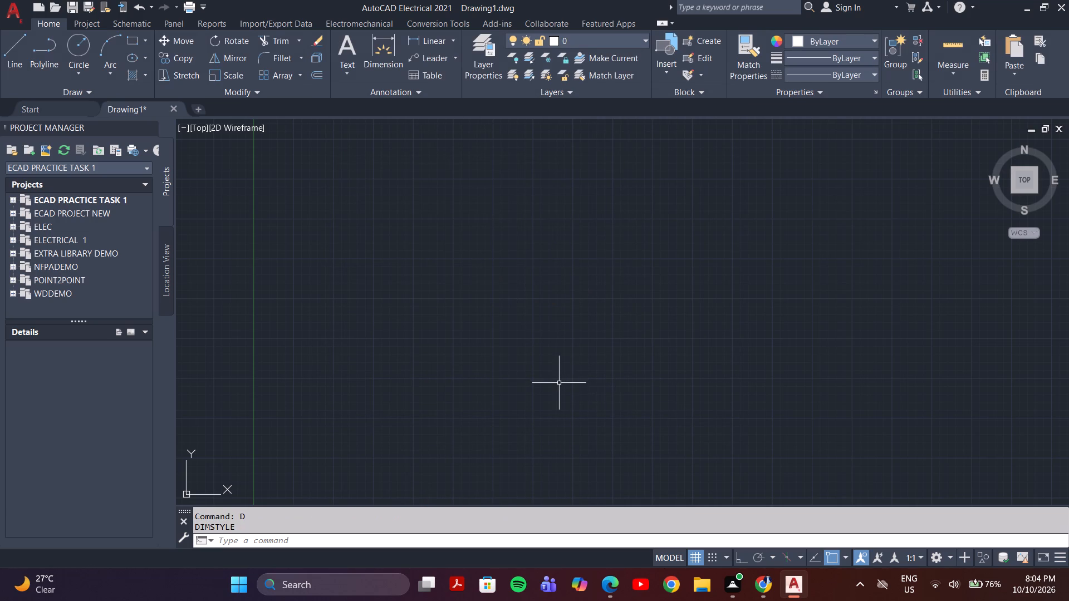
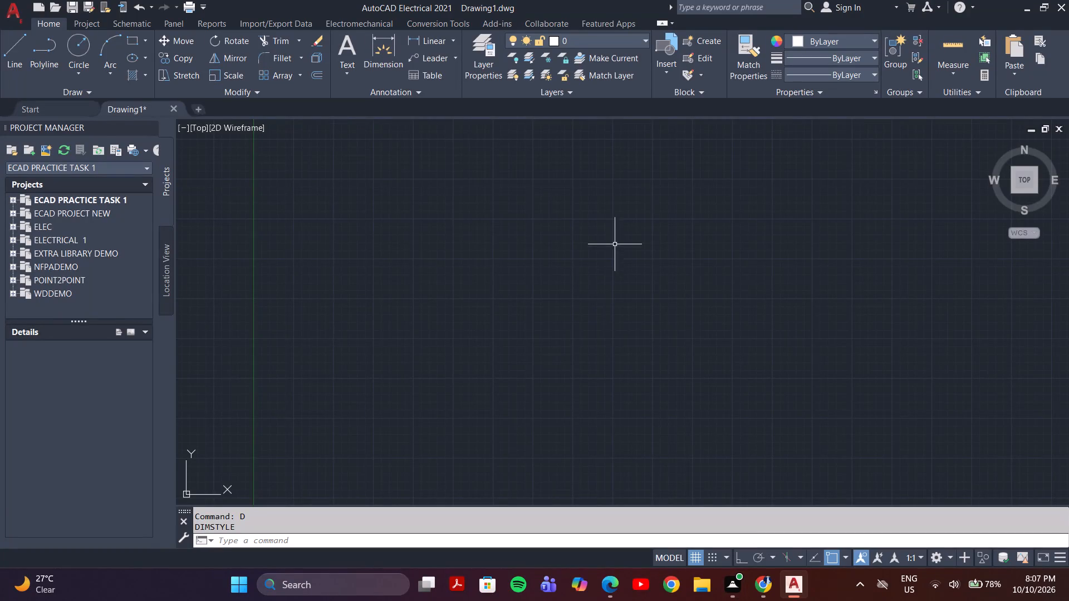
Draw a circle with a diameter of 32 mm in the empty drawing area.
{"action": "left_click", "coordinate": [84, 39]}
{"action": "left_click", "coordinate": [530, 327]}
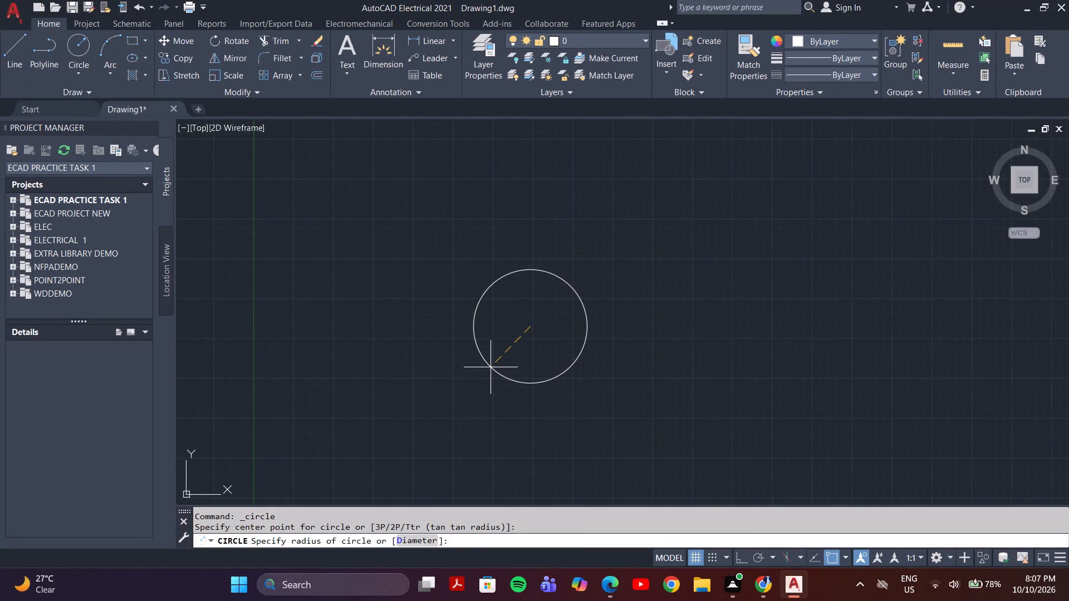
{"action": "key", "text": "d"}
{"action": "key", "text": "Return"}
{"action": "type", "text": "32"}
{"action": "key", "text": "Return"}
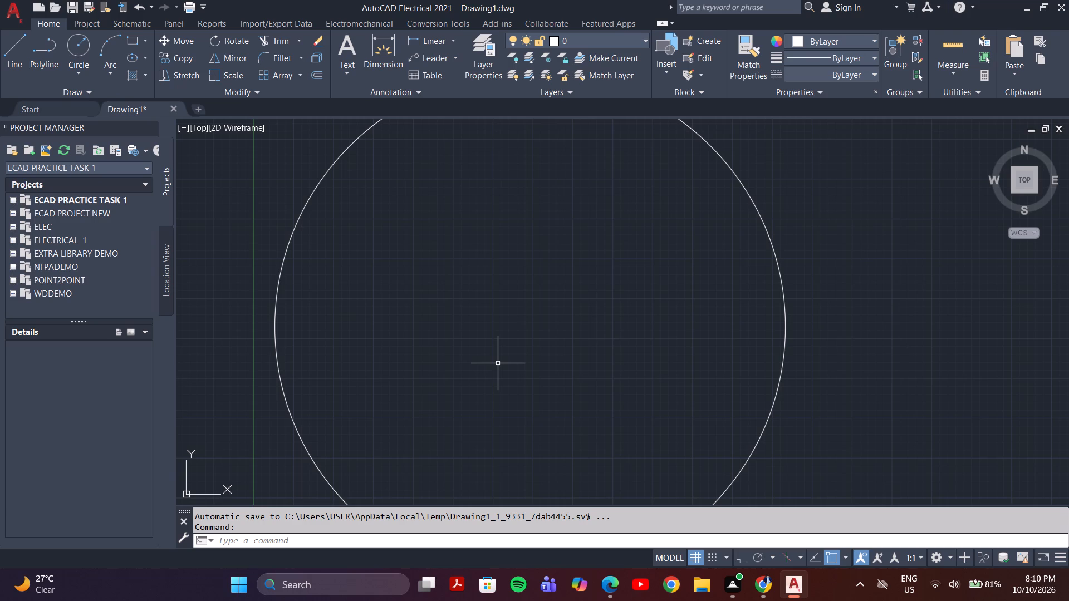
Move the circle by its centre up and to the right, well clear of the origin.
{"action": "scroll", "coordinate": [699, 358], "scroll_direction": "down", "scroll_amount": 4}
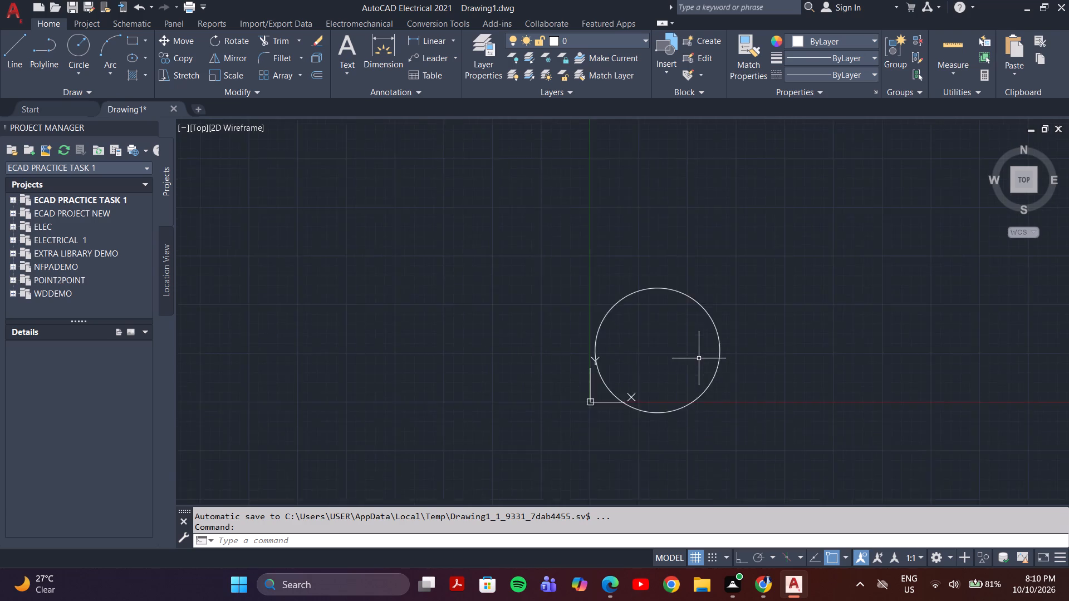
{"action": "left_click", "coordinate": [711, 345]}
{"action": "key", "text": "m"}
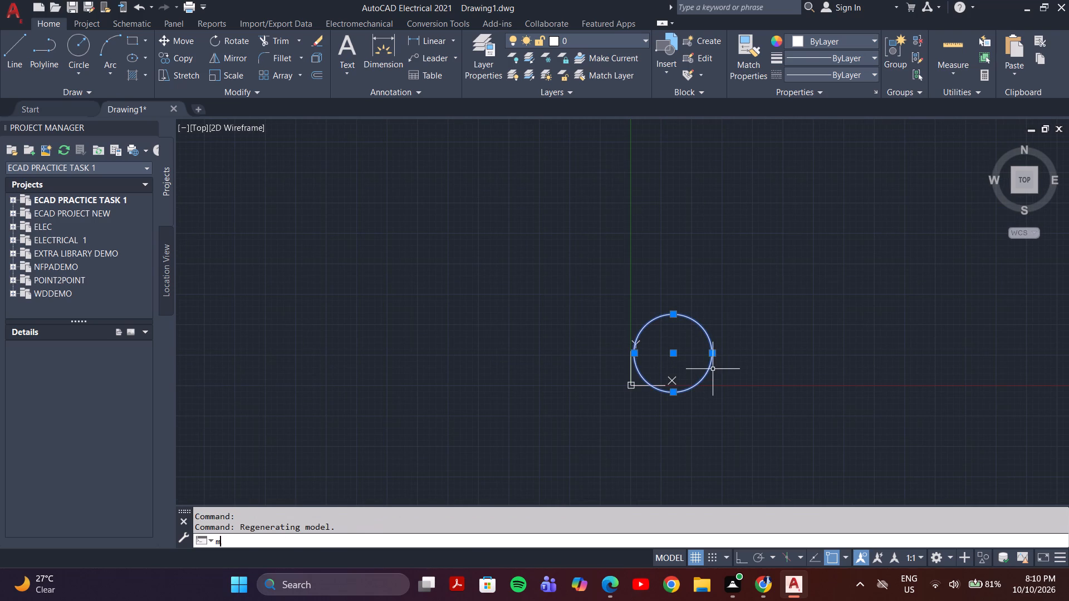
{"action": "key", "text": "Return"}
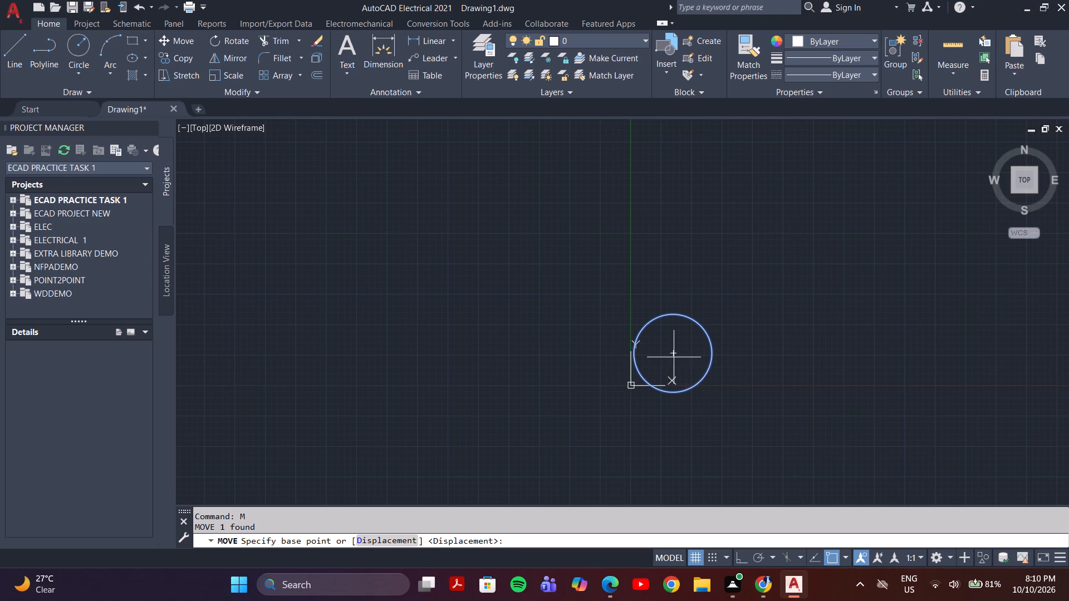
{"action": "left_click", "coordinate": [674, 355]}
{"action": "left_click", "coordinate": [820, 226]}
Move the circle by its centre a bit further up and to the right, away from the Y axis.
{"action": "middle_click_drag", "start_coordinate": [798, 293], "coordinate": [798, 293]}
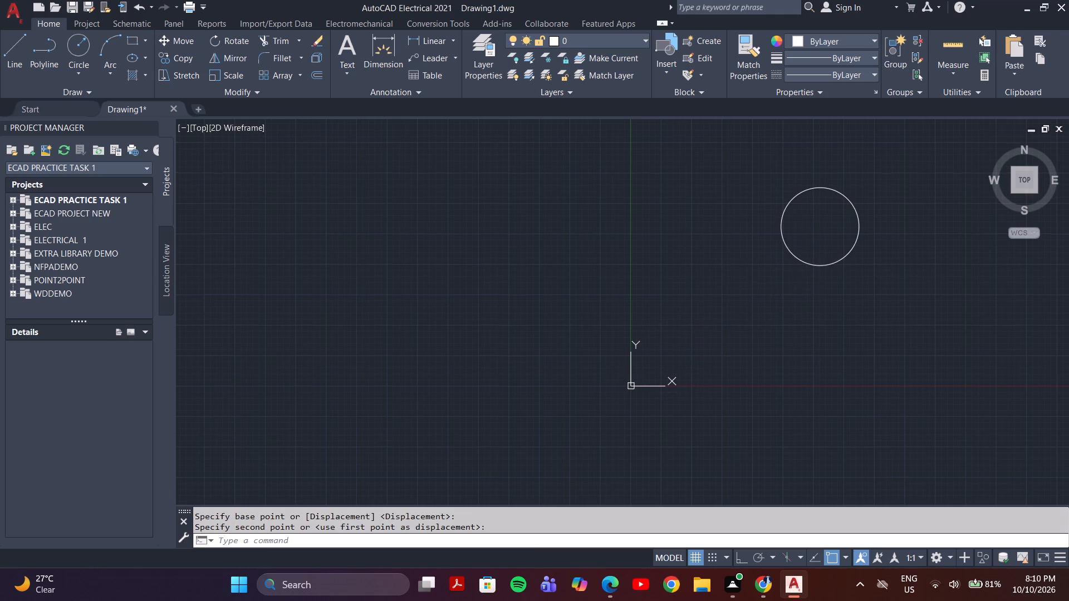
{"action": "middle_click_drag", "start_coordinate": [798, 293], "coordinate": [488, 519]}
{"action": "middle_click_drag", "start_coordinate": [537, 470], "coordinate": [580, 372]}
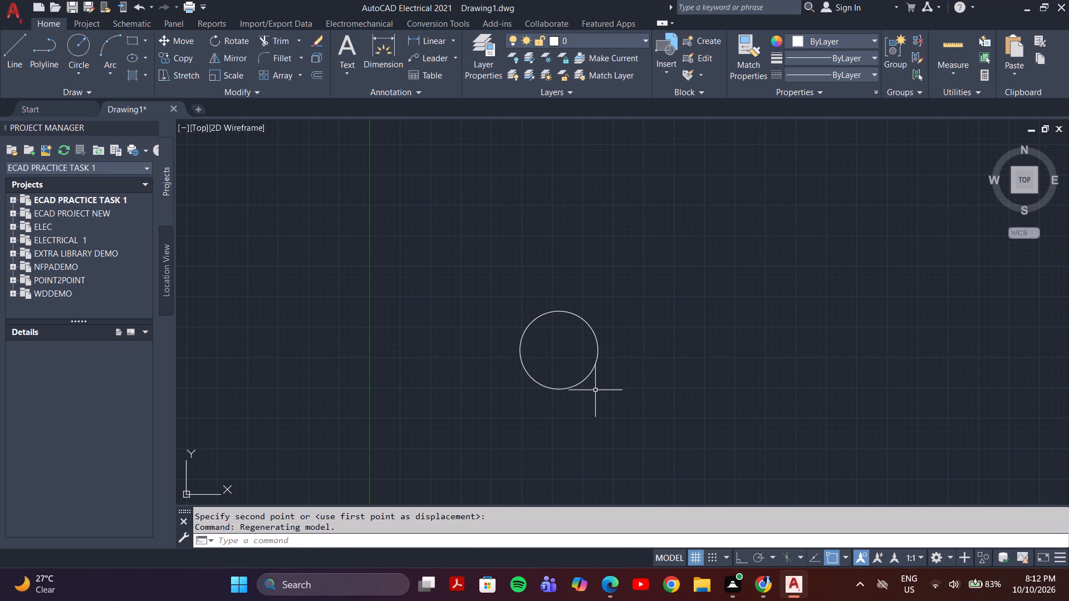
{"action": "left_click", "coordinate": [639, 322]}
{"action": "left_click", "coordinate": [589, 355]}
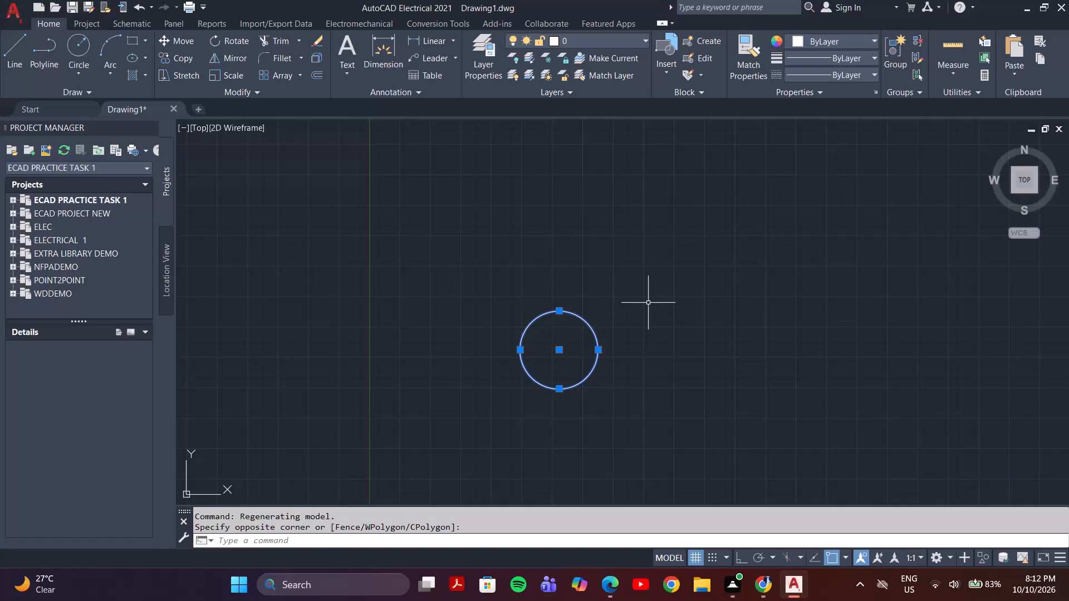
{"action": "key", "text": "m"}
{"action": "key", "text": "Return"}
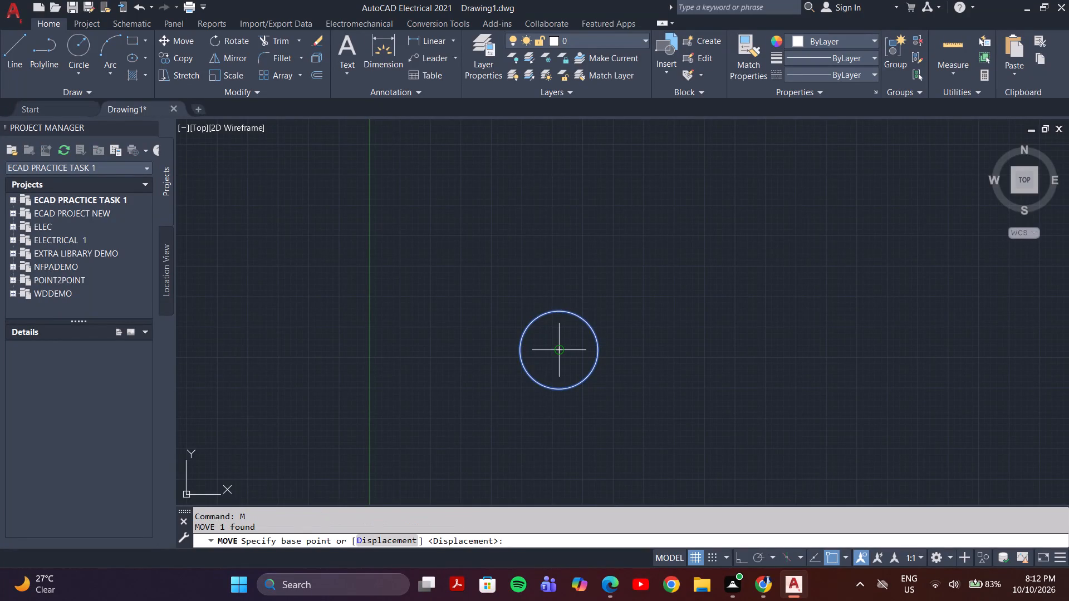
{"action": "left_click", "coordinate": [560, 349]}
{"action": "left_click", "coordinate": [652, 284]}
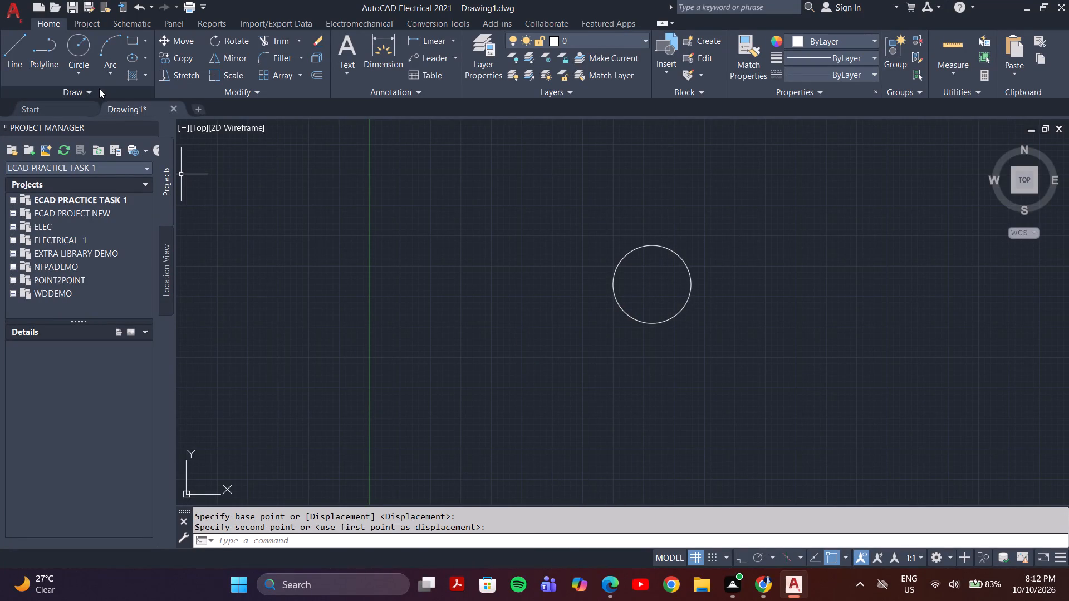
Draw a circle of radius 43 mm concentric with the 32 mm diameter circle.
{"action": "left_click", "coordinate": [79, 45]}
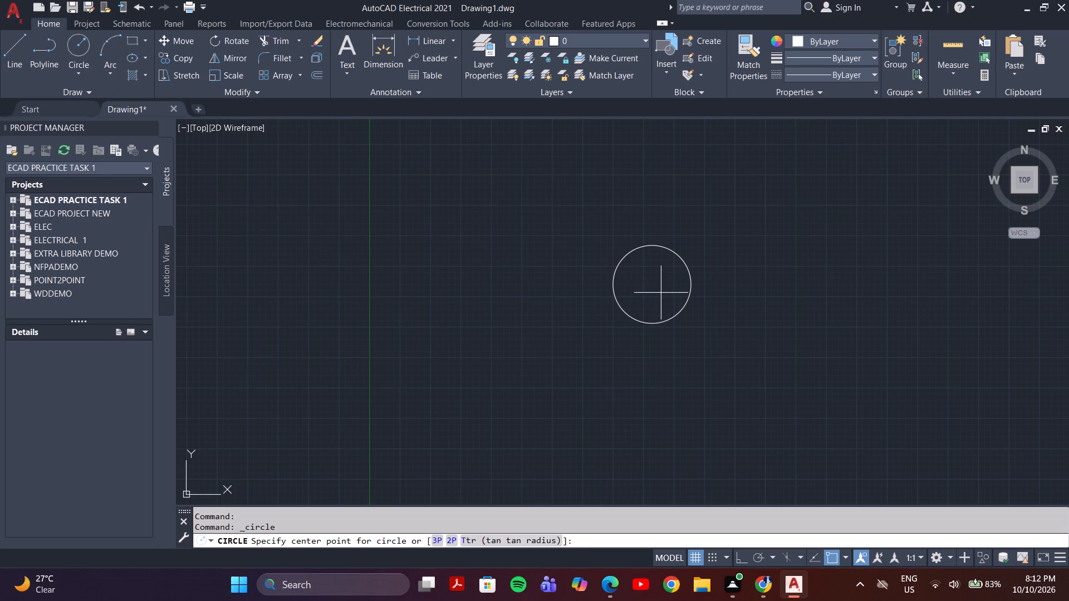
{"action": "left_click", "coordinate": [652, 283]}
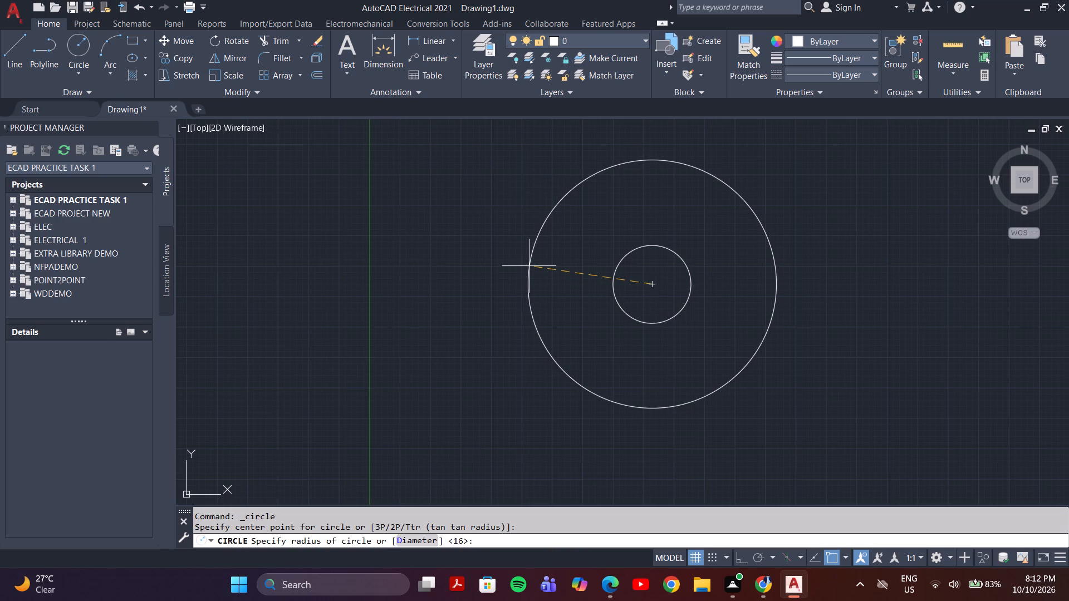
{"action": "type", "text": "43"}
{"action": "key", "text": "Return"}
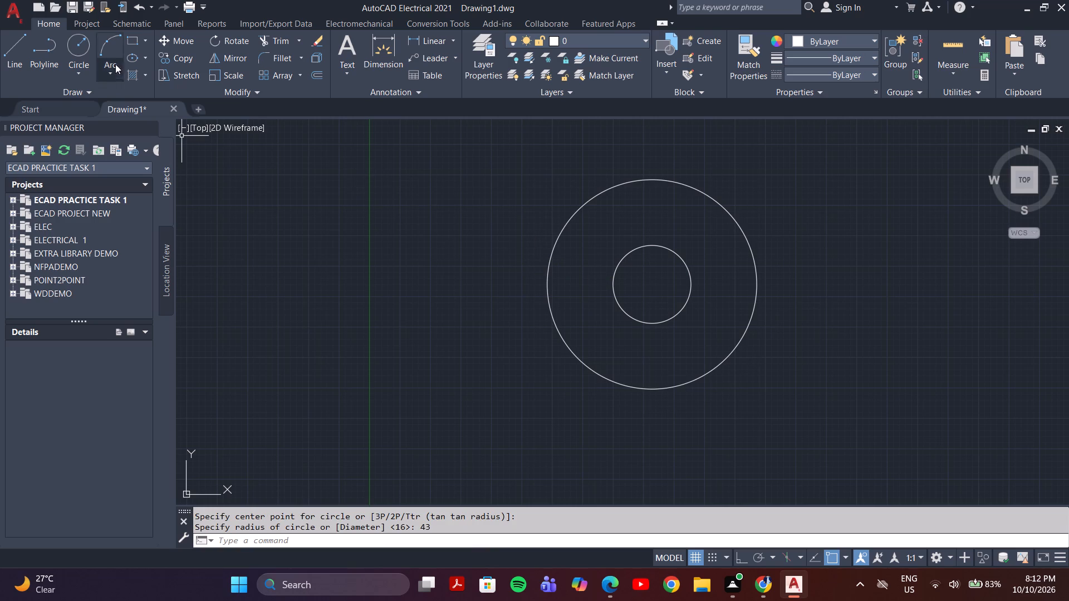
Start another circle centred on the top quadrant point of the inner circle.
{"action": "left_click", "coordinate": [72, 45]}
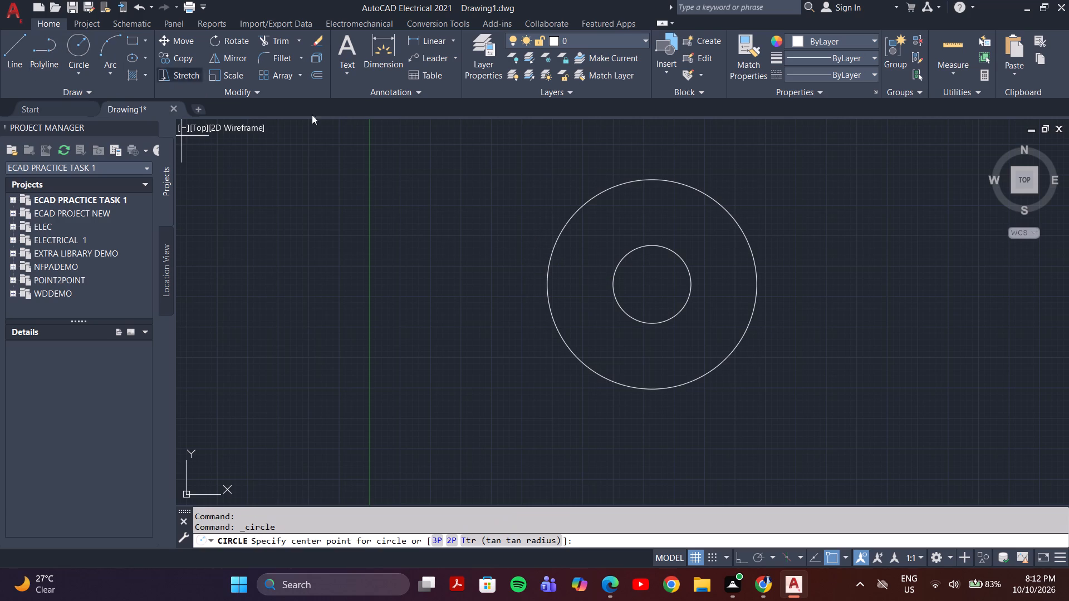
{"action": "left_click", "coordinate": [650, 245]}
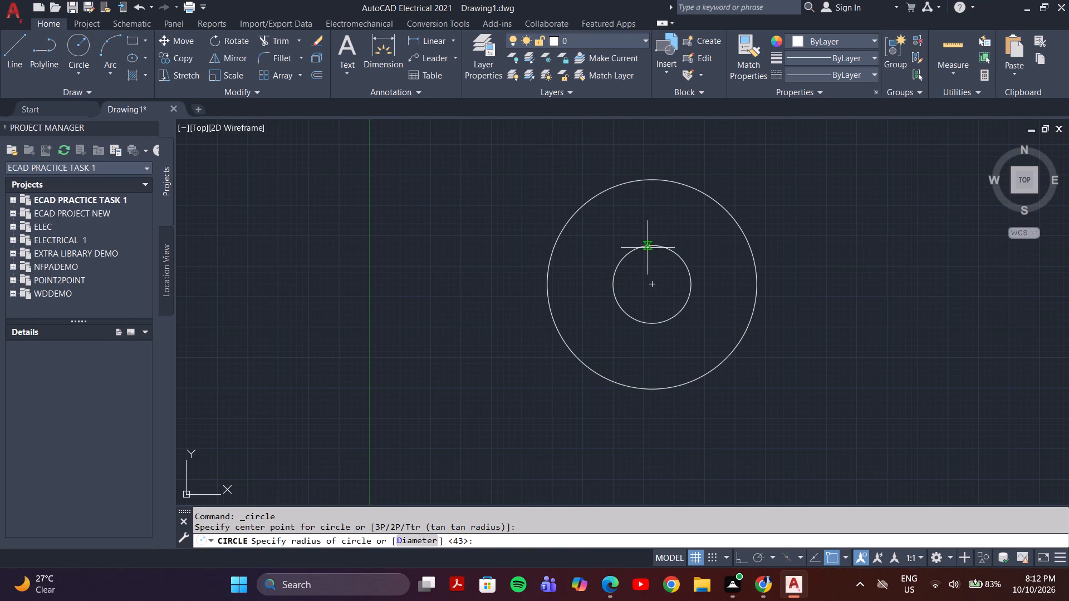
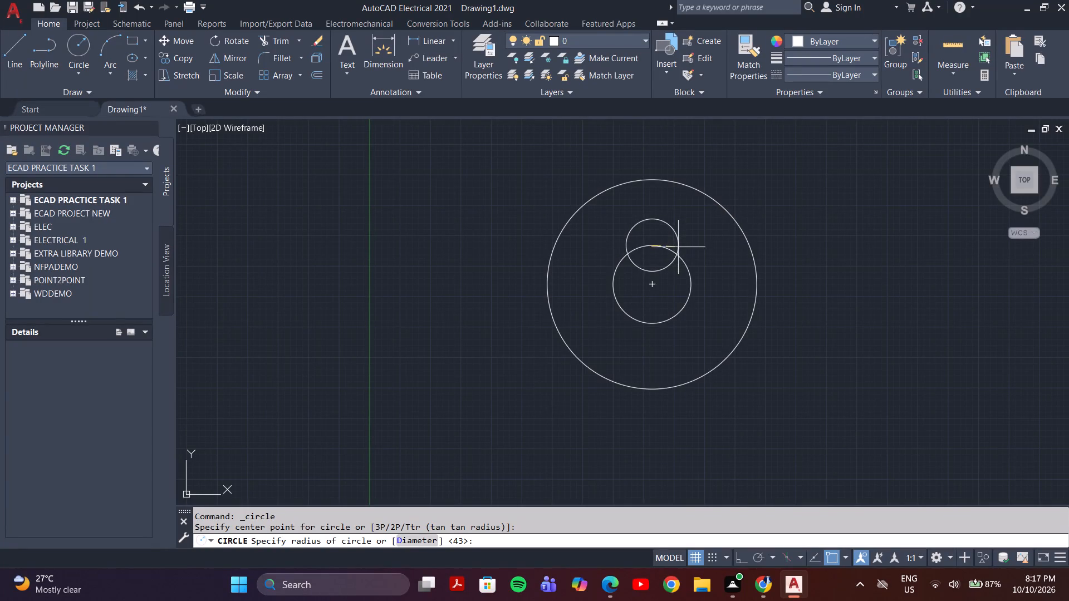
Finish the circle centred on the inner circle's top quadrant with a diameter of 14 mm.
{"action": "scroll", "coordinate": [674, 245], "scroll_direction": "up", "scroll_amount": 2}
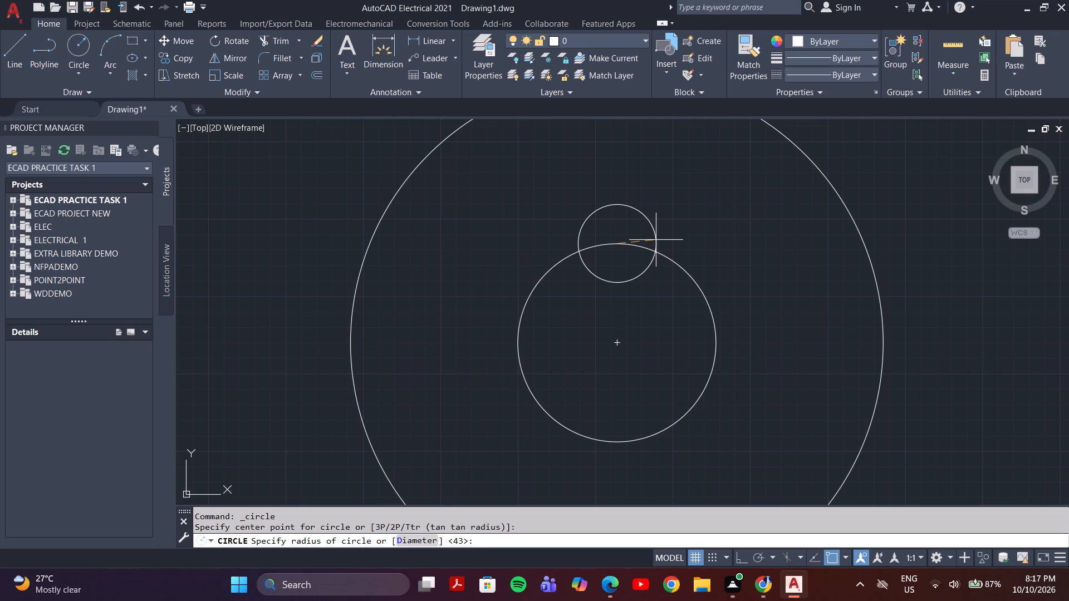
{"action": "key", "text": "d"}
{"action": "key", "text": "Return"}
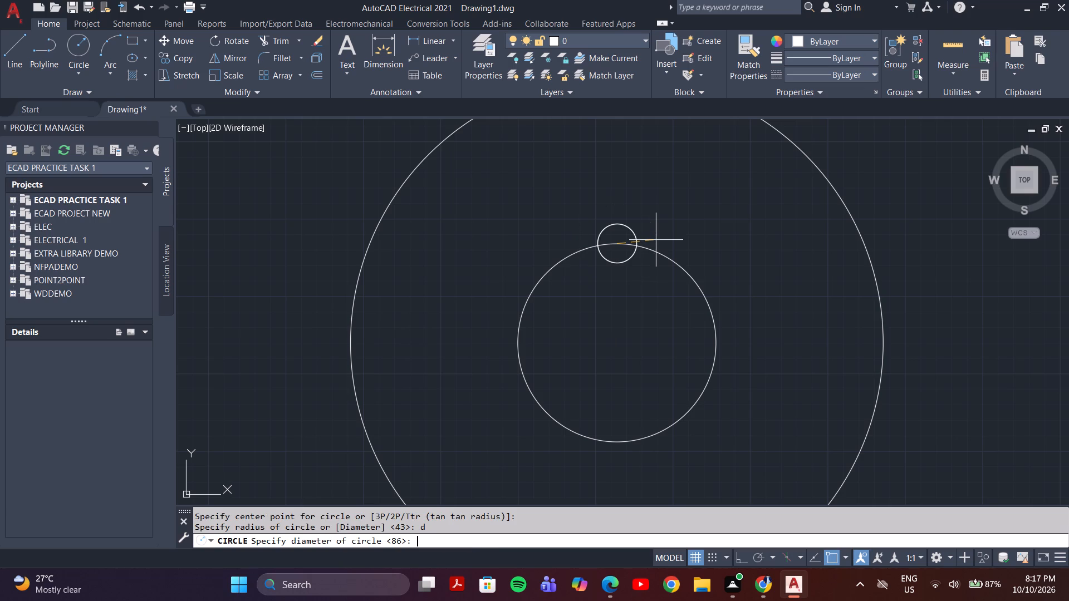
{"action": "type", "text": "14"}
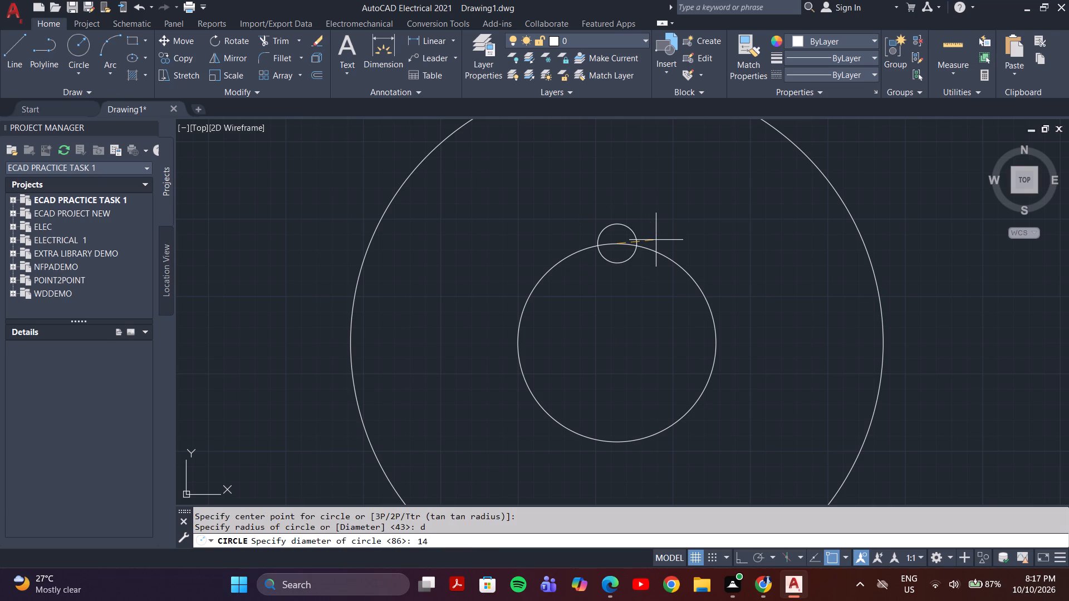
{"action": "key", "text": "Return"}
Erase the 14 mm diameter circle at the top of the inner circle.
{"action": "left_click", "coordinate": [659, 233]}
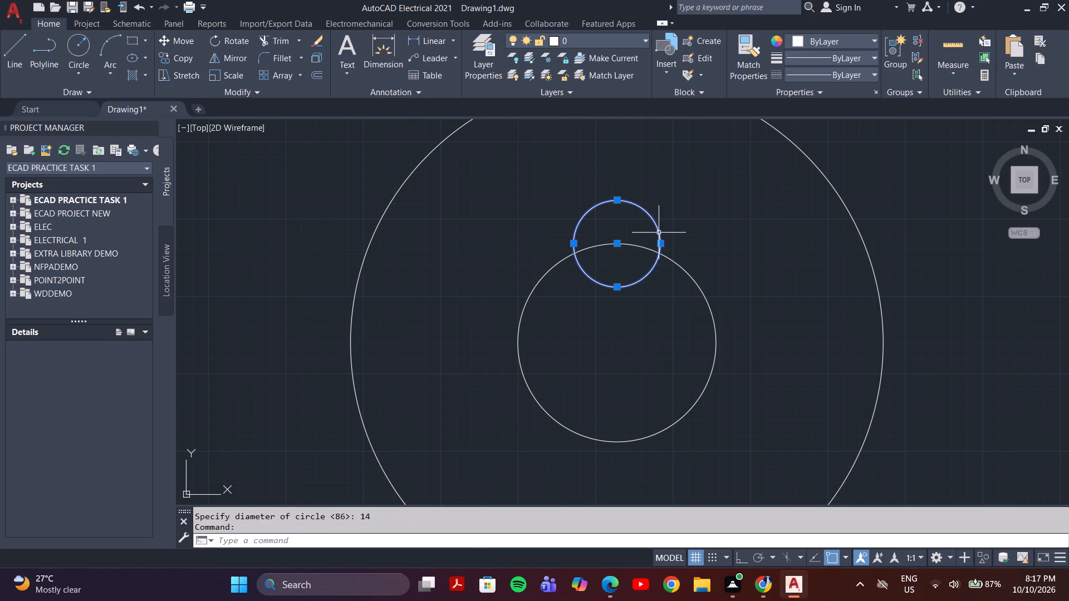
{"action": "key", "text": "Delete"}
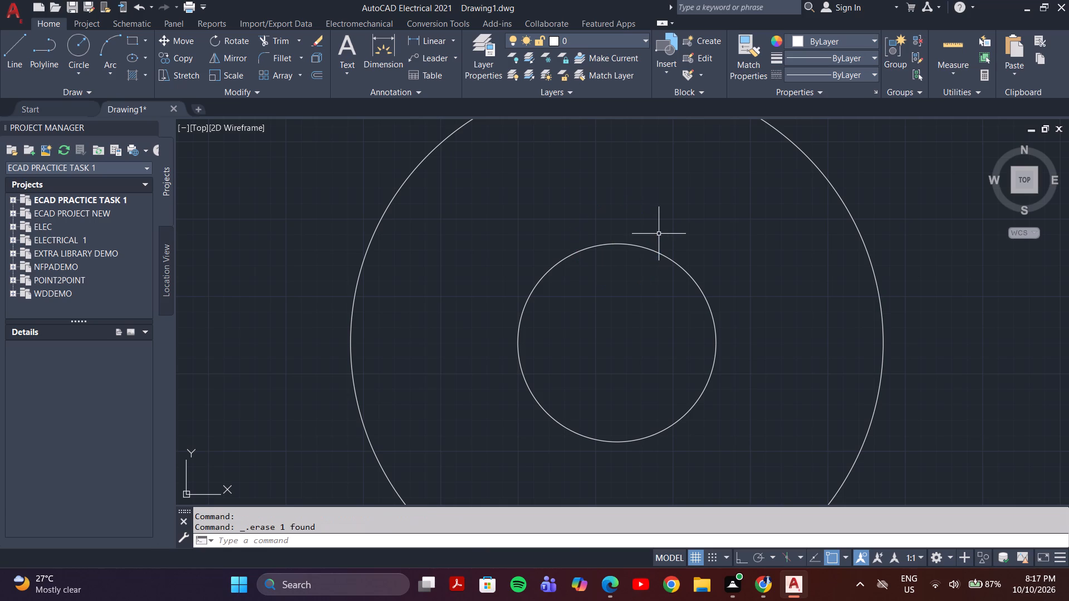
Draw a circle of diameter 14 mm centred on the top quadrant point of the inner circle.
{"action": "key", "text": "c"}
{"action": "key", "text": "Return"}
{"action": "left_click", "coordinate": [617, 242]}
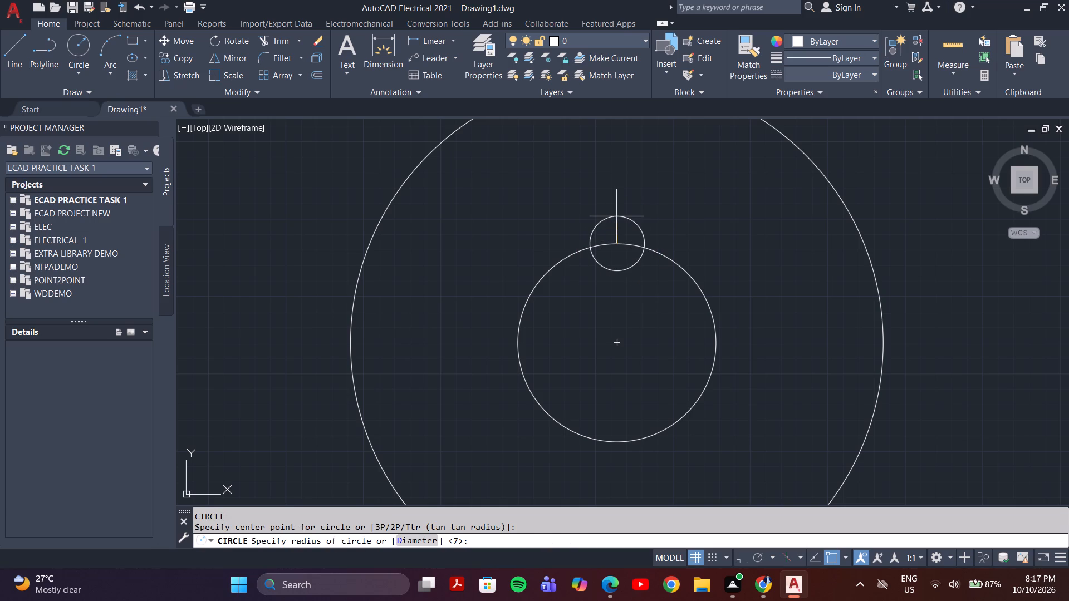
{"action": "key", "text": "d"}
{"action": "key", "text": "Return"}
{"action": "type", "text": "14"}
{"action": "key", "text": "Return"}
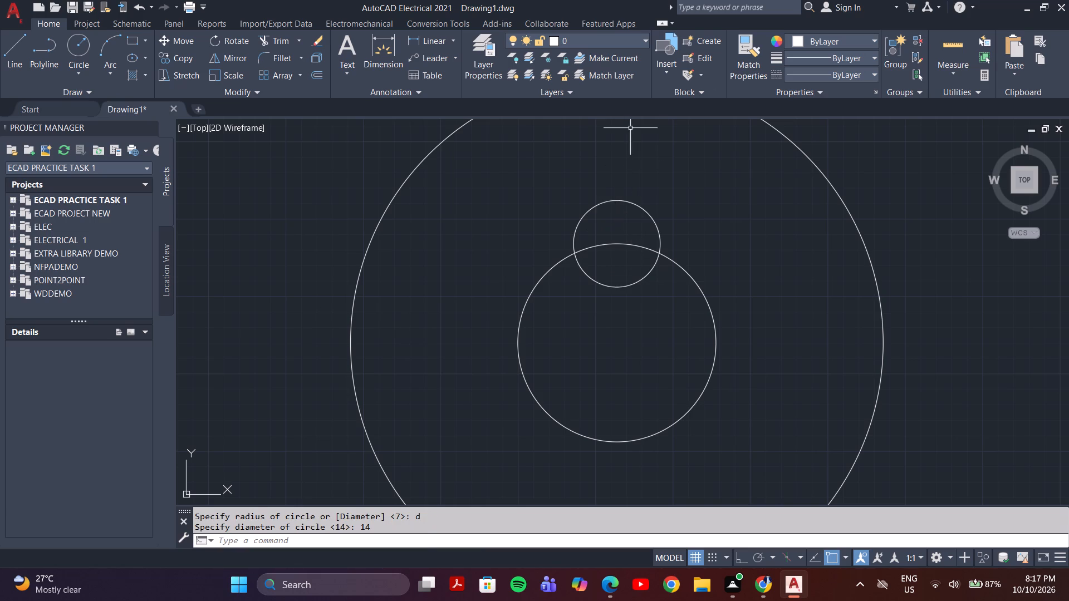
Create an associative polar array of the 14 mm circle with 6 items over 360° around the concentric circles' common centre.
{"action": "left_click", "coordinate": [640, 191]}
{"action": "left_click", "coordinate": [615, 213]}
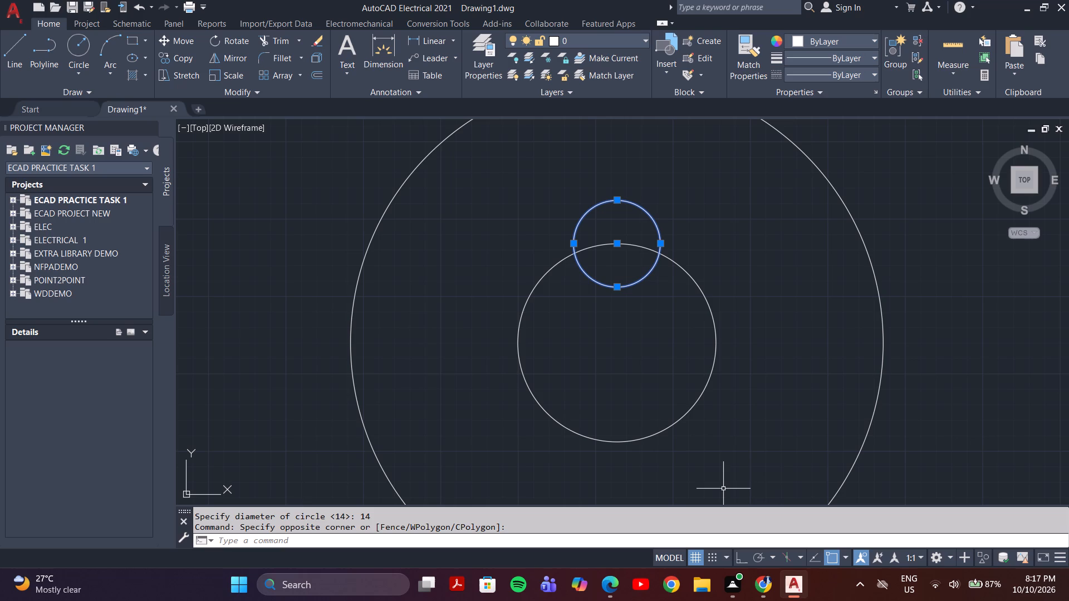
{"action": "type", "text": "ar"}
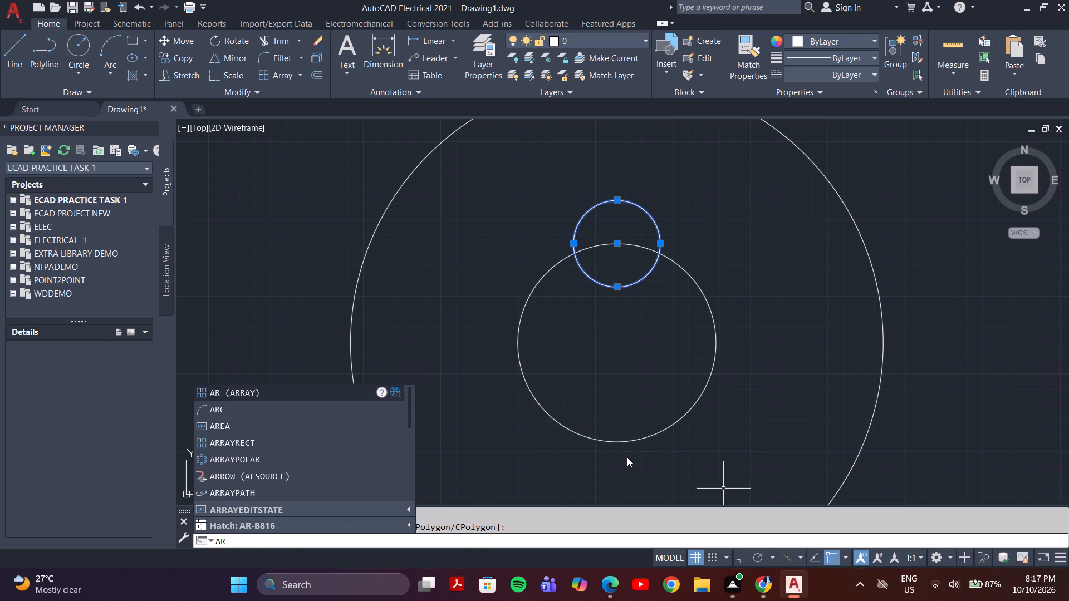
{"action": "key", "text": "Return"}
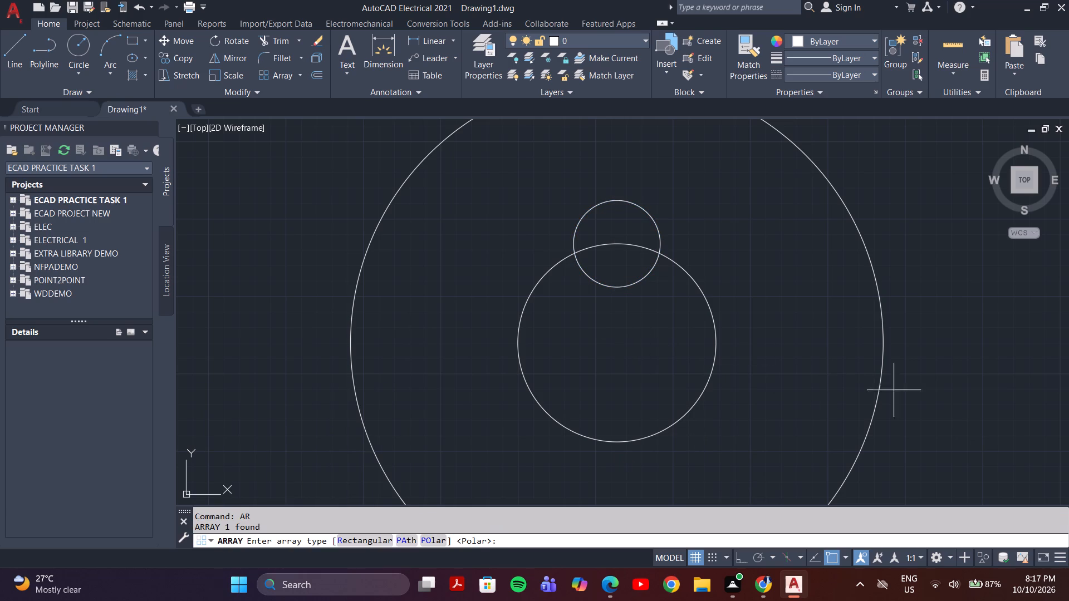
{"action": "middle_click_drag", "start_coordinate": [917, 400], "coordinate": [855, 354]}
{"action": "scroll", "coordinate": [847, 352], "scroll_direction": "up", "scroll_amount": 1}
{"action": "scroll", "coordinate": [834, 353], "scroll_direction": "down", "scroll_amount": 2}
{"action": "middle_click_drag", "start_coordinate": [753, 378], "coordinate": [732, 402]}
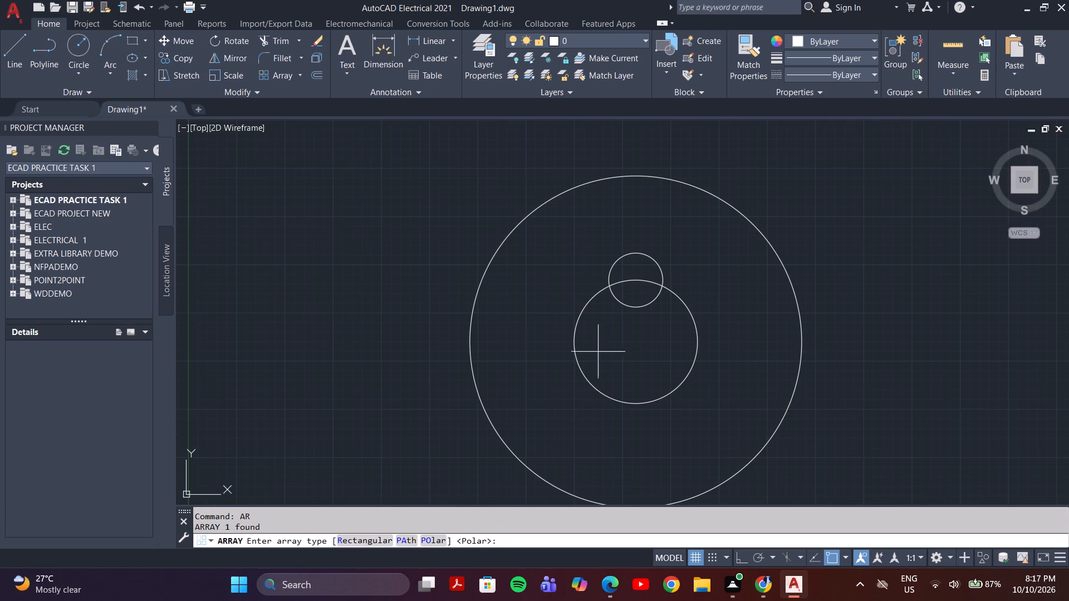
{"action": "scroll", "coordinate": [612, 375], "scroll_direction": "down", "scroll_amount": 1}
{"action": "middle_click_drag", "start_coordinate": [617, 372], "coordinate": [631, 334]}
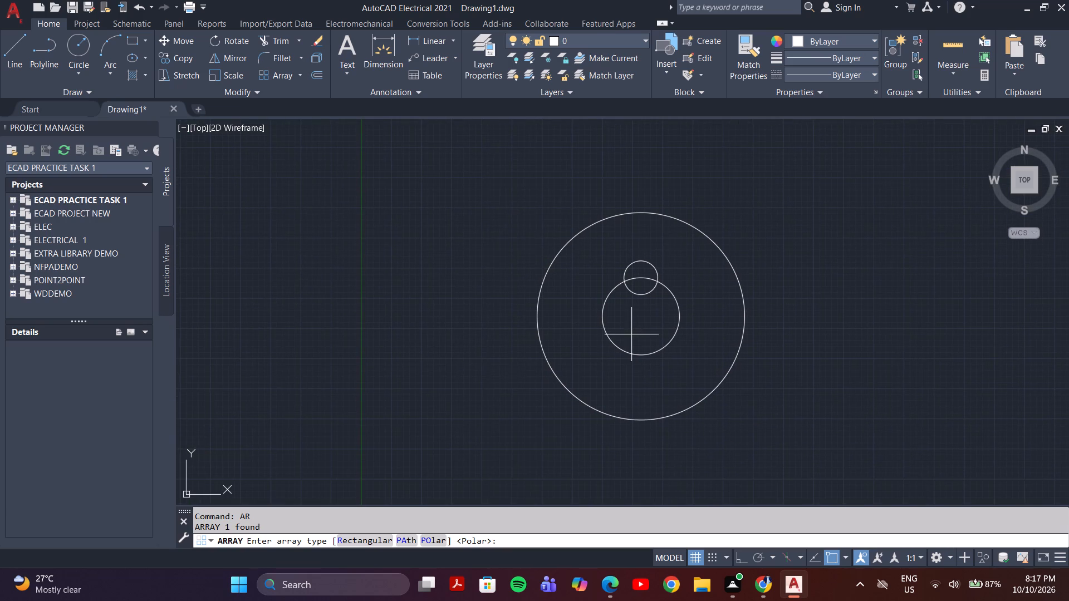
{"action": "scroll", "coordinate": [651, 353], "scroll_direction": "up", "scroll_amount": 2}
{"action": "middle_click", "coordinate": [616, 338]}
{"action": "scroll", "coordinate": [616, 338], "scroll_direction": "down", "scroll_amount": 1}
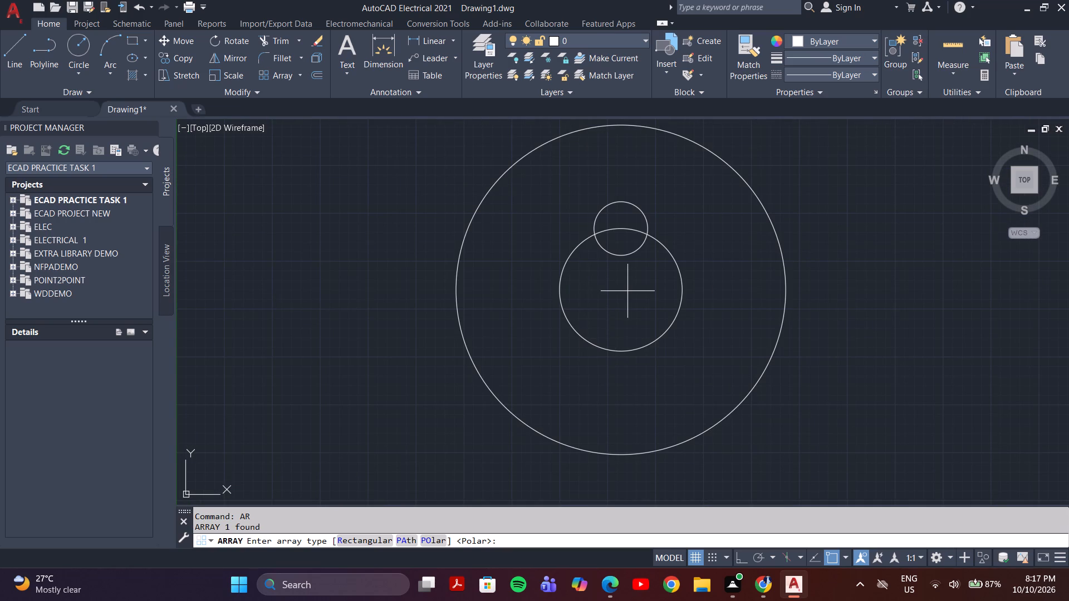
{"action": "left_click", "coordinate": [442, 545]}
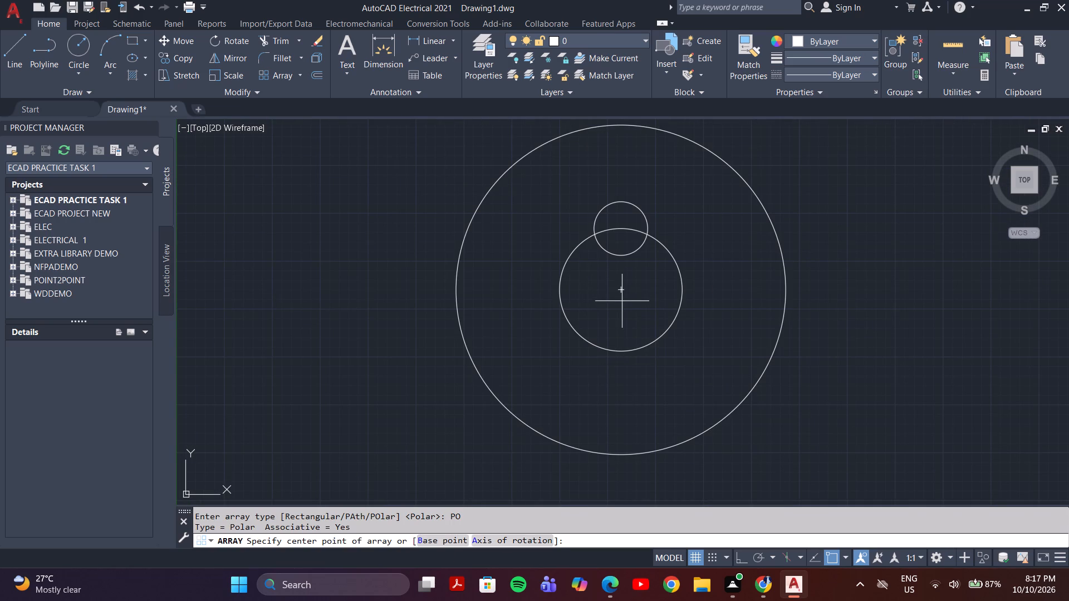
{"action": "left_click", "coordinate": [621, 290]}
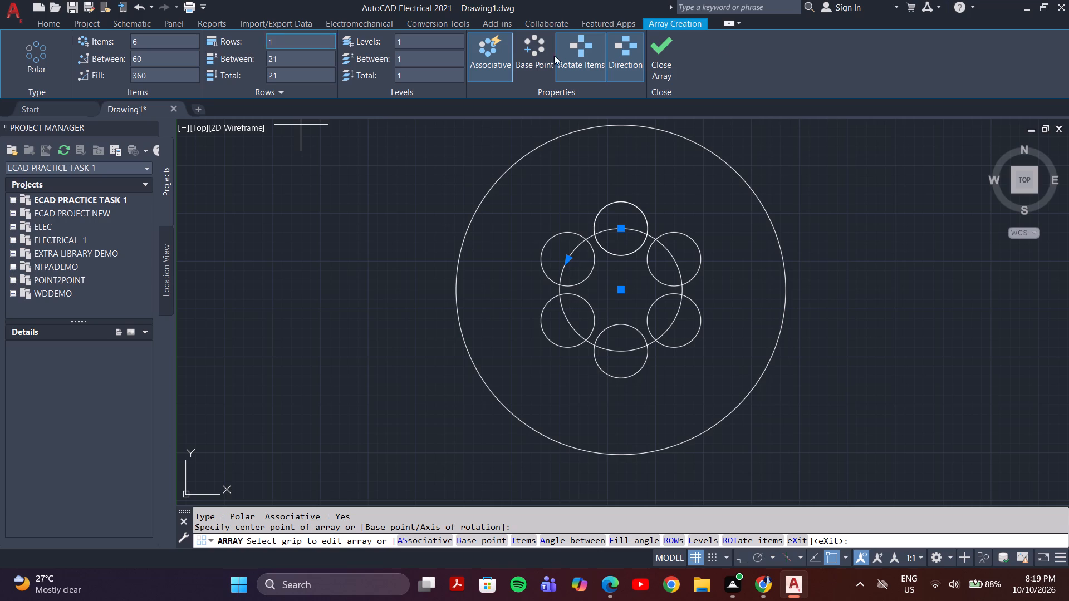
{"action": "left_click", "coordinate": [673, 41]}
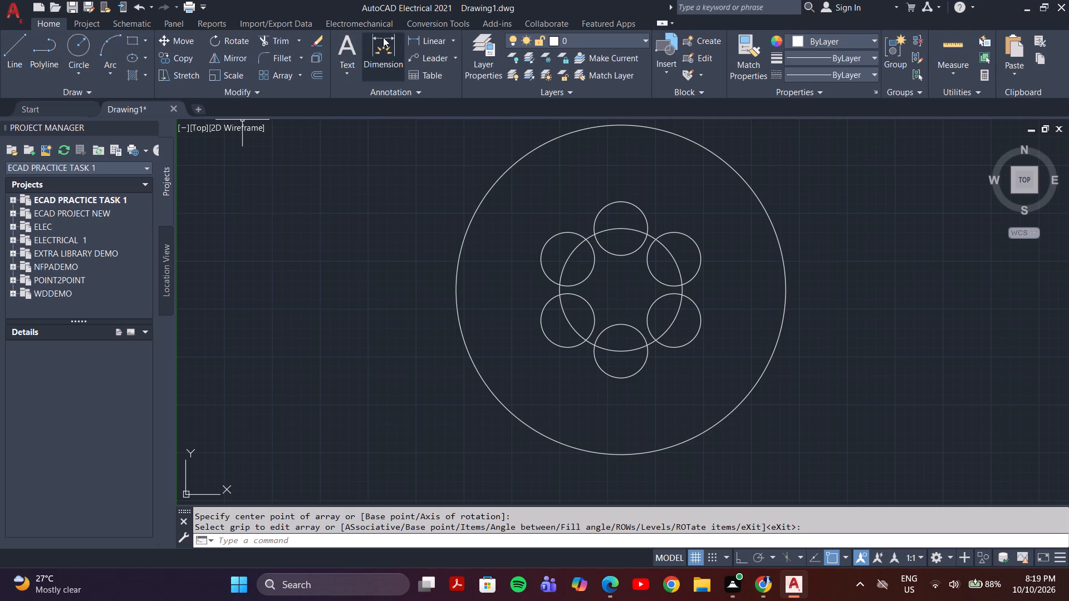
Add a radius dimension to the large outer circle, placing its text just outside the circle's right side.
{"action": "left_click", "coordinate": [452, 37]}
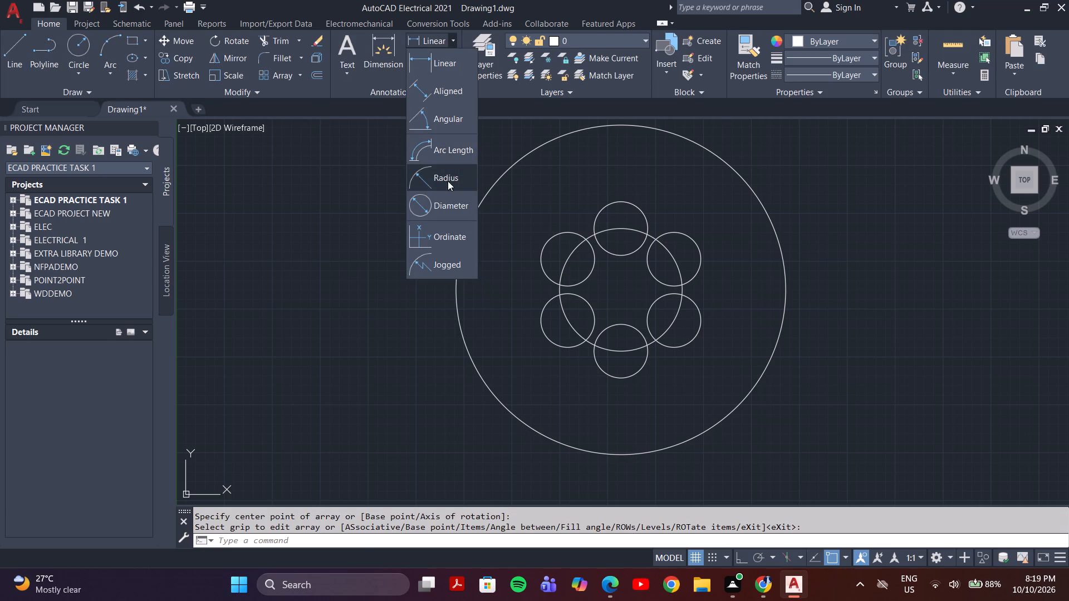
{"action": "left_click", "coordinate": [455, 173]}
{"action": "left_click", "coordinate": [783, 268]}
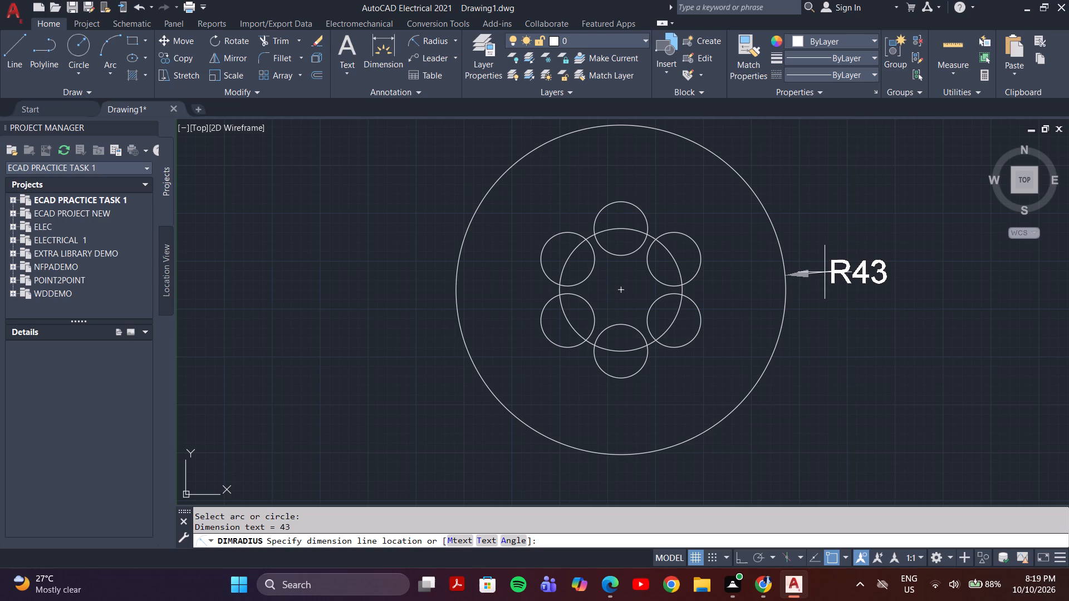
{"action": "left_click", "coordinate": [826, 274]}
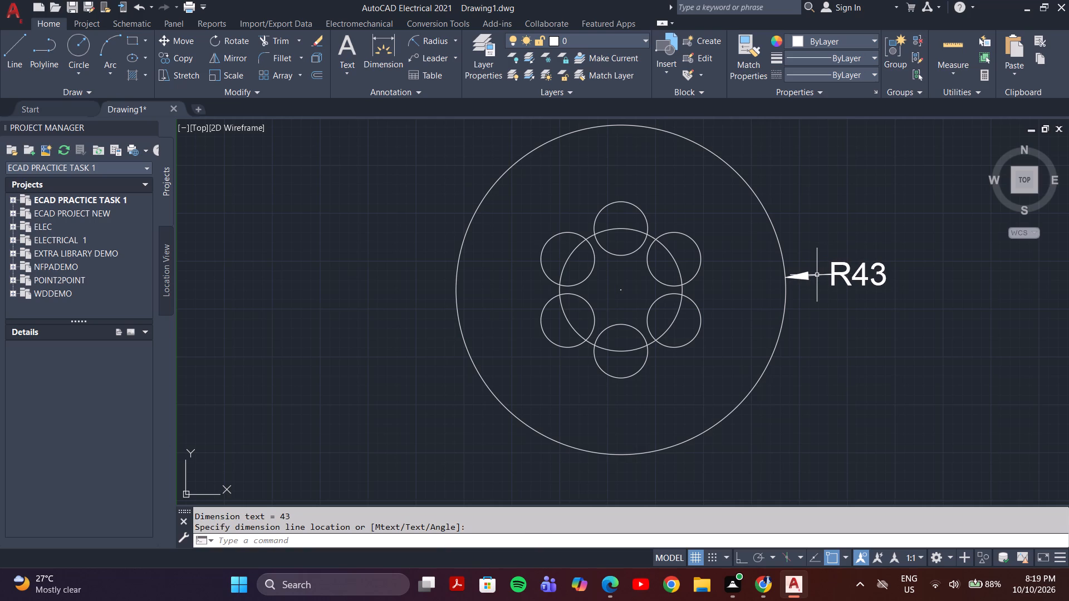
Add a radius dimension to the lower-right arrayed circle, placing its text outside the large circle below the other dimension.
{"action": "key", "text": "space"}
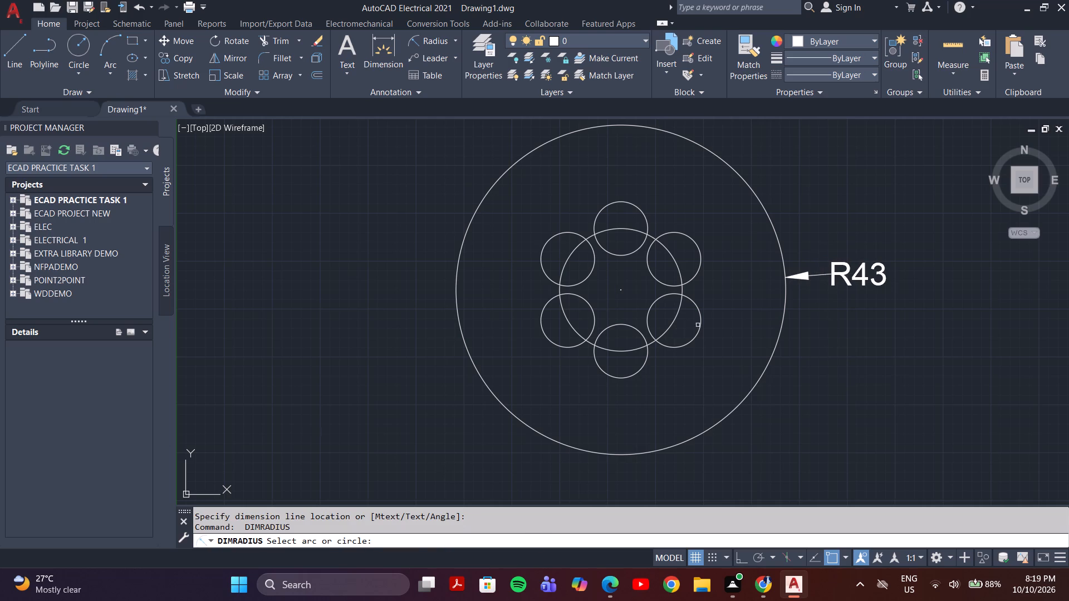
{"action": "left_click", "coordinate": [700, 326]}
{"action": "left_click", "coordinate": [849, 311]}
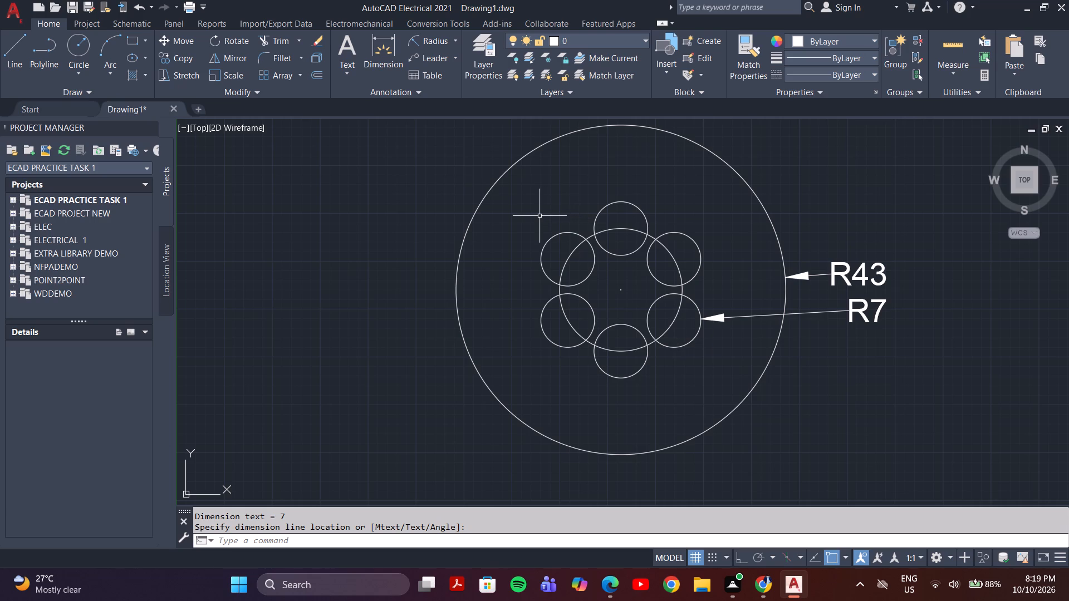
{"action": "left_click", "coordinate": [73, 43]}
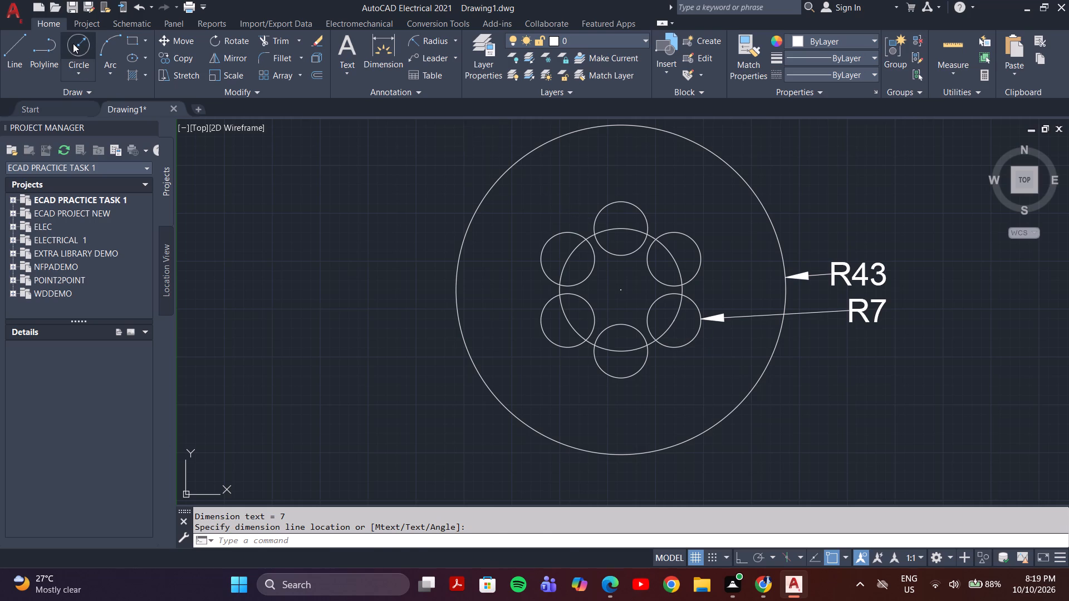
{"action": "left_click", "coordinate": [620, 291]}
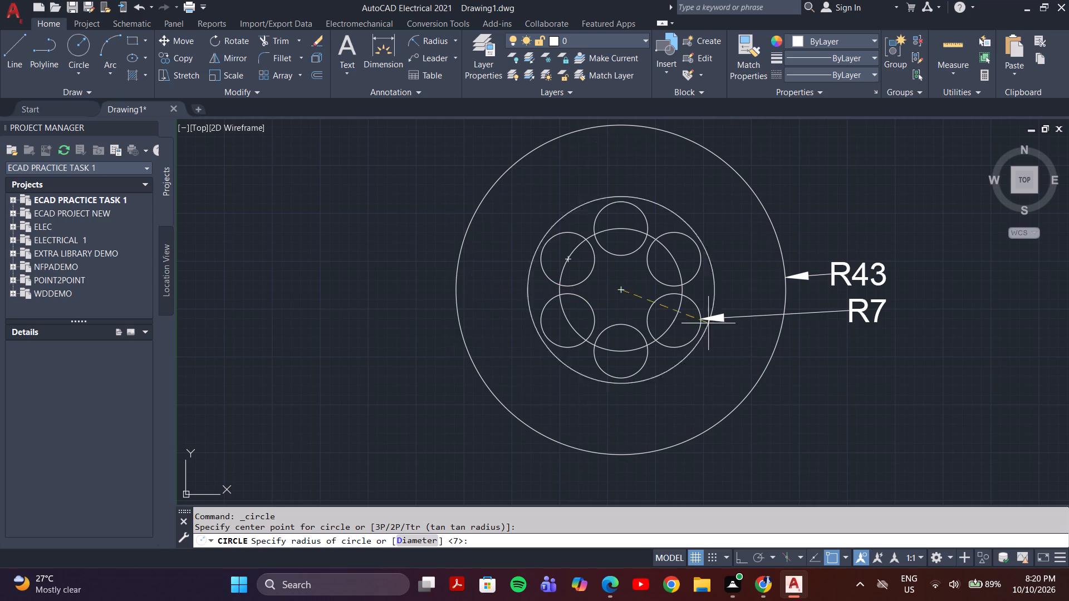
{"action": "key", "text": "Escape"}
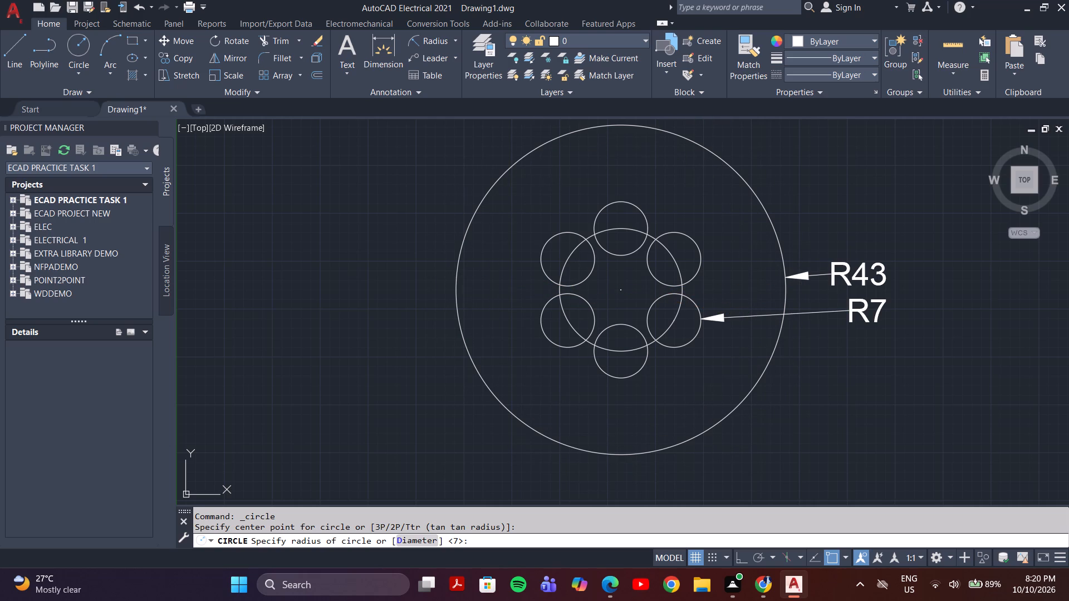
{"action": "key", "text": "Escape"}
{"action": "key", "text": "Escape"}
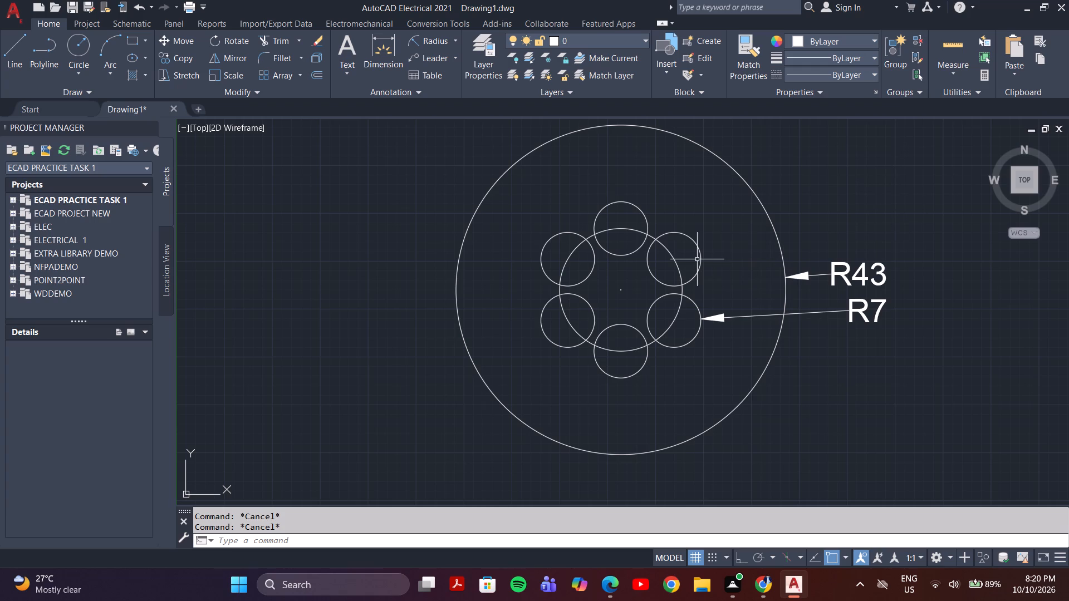
Erase all the geometry: the arrayed small circles, the two concentric circles and both radius dimensions.
{"action": "left_click", "coordinate": [702, 258]}
{"action": "key", "text": "Delete"}
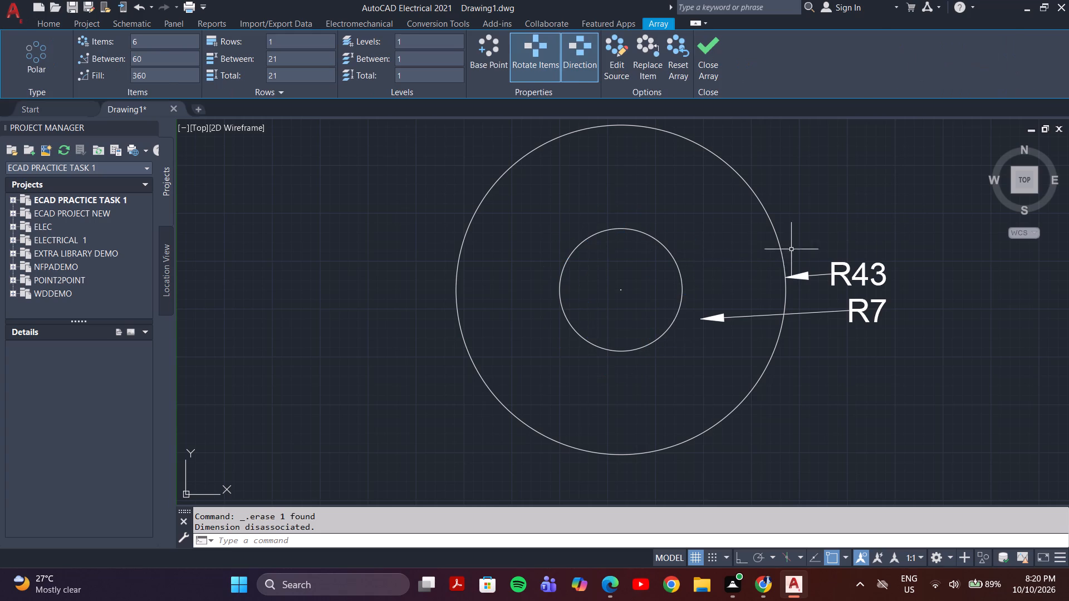
{"action": "left_click", "coordinate": [834, 189]}
{"action": "left_click", "coordinate": [426, 401]}
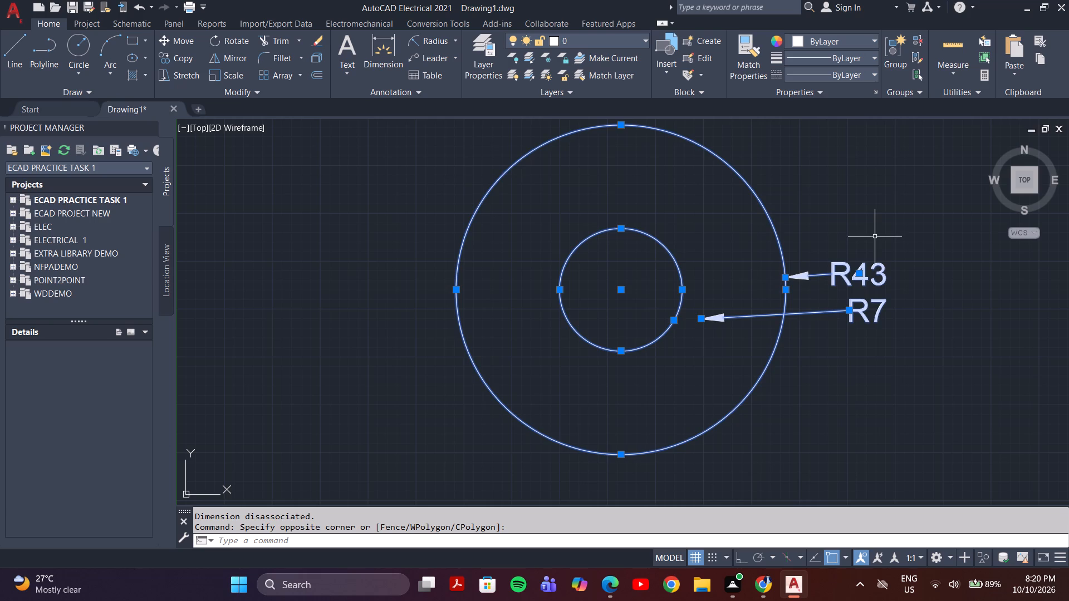
{"action": "key", "text": "Delete"}
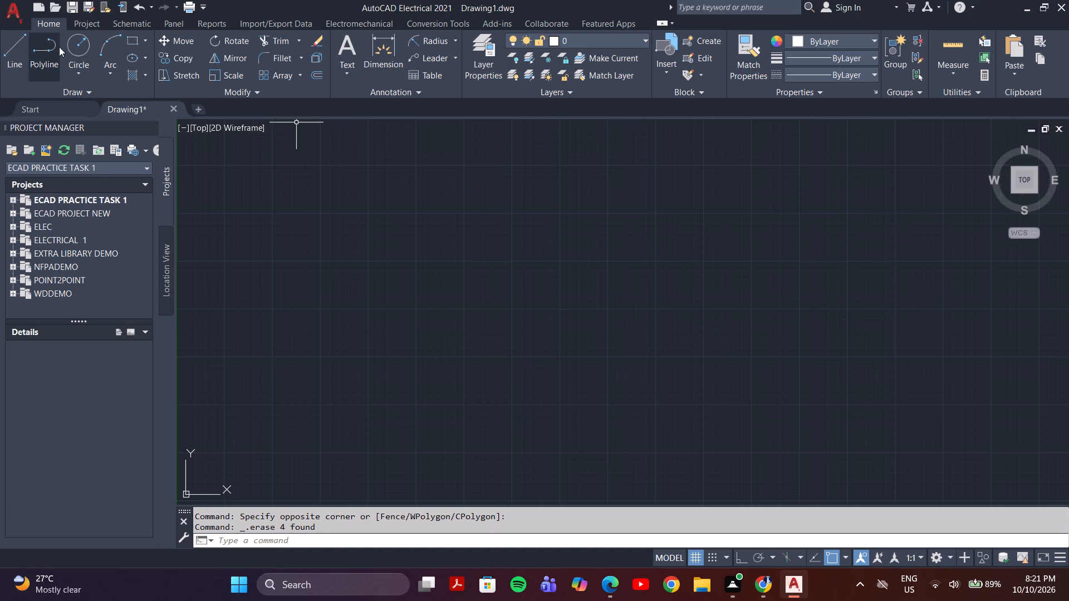
Start a new circle in the emptied drawing, to the right of the Y axis.
{"action": "left_click", "coordinate": [74, 47]}
{"action": "middle_click_drag", "start_coordinate": [416, 262], "coordinate": [449, 383]}
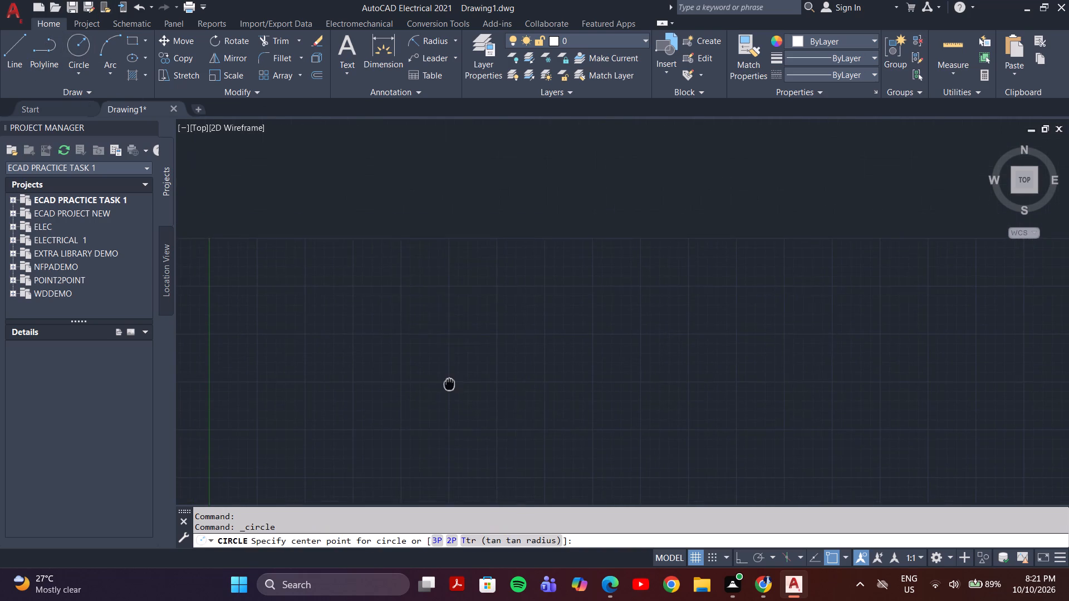
{"action": "middle_click_drag", "start_coordinate": [449, 383], "coordinate": [451, 383]}
{"action": "middle_click_drag", "start_coordinate": [430, 331], "coordinate": [552, 395]}
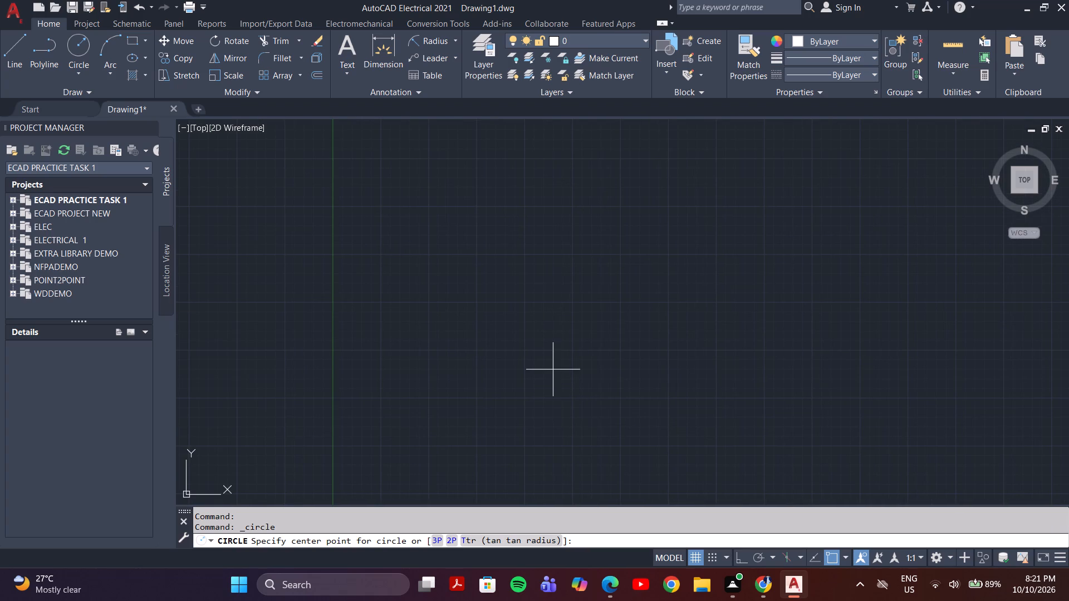
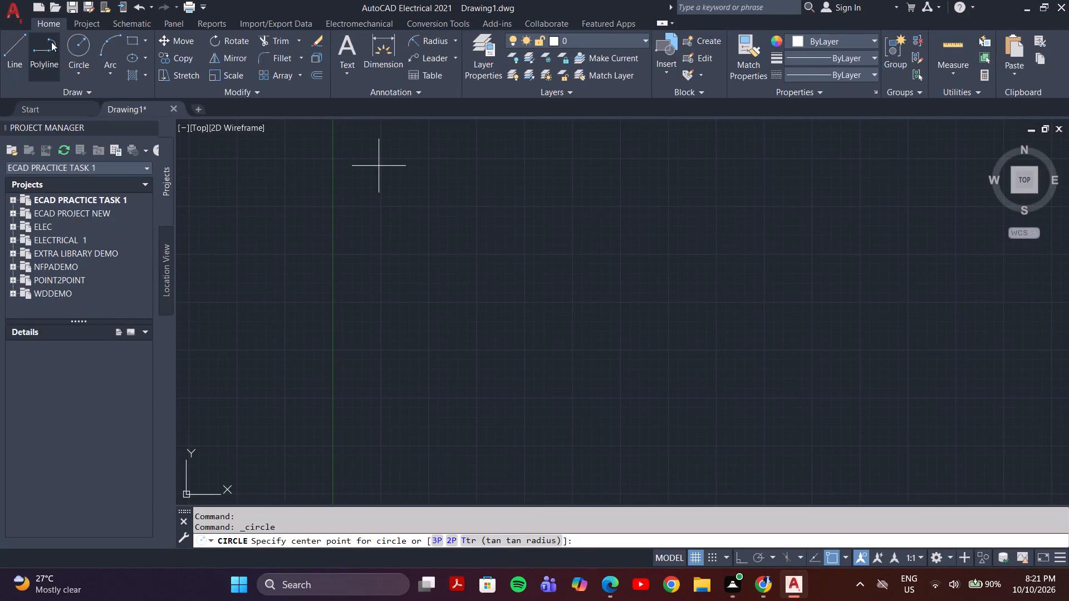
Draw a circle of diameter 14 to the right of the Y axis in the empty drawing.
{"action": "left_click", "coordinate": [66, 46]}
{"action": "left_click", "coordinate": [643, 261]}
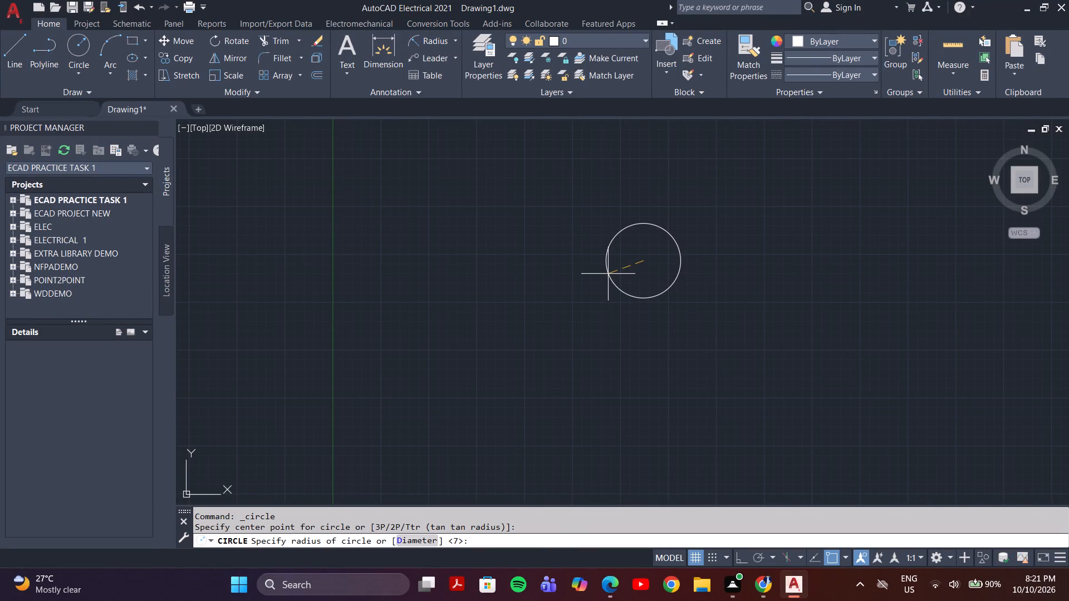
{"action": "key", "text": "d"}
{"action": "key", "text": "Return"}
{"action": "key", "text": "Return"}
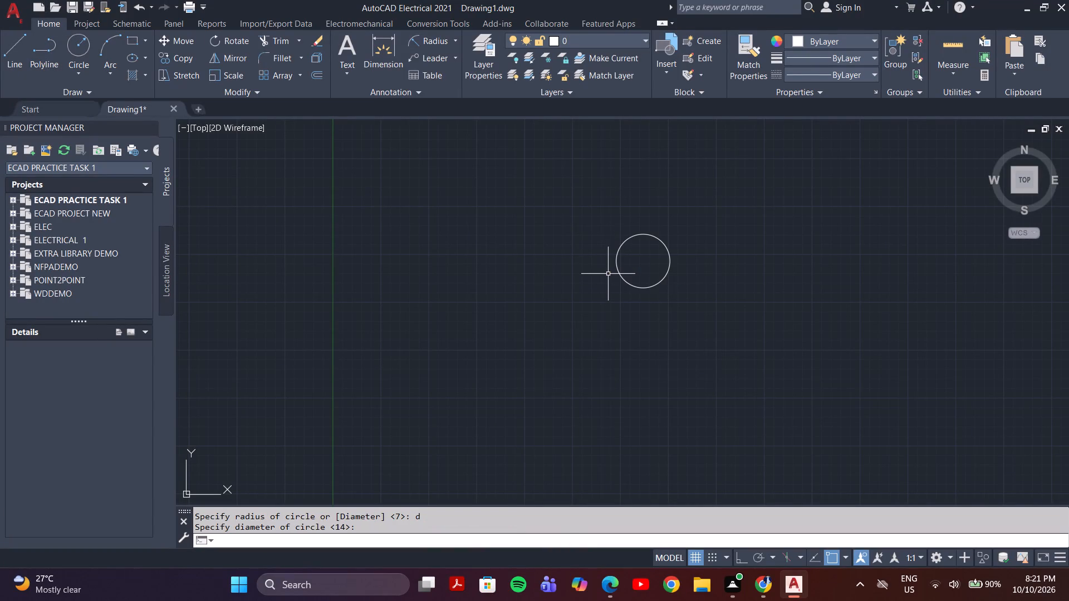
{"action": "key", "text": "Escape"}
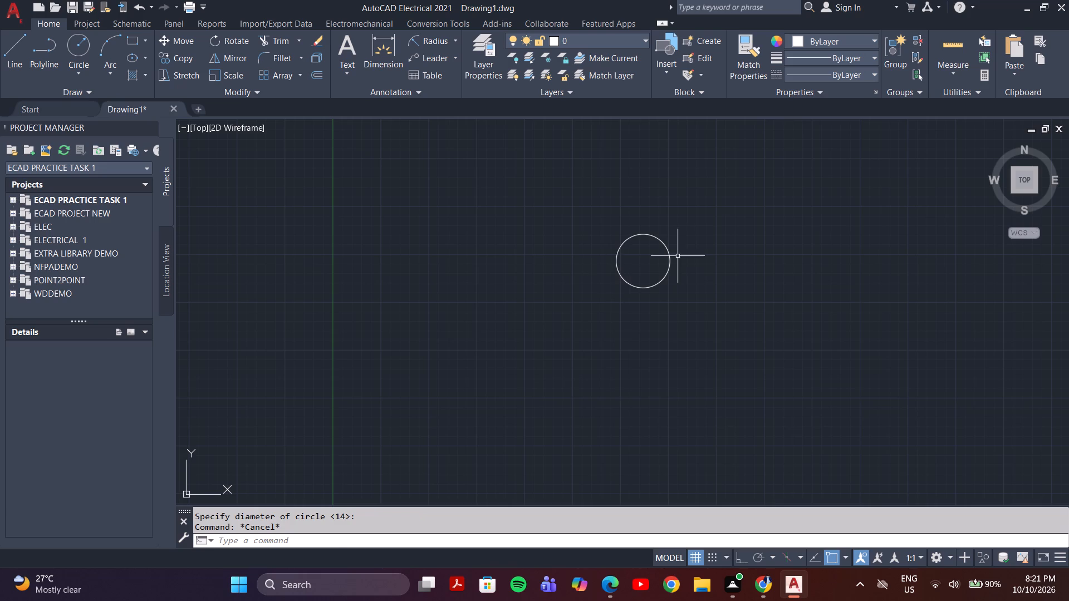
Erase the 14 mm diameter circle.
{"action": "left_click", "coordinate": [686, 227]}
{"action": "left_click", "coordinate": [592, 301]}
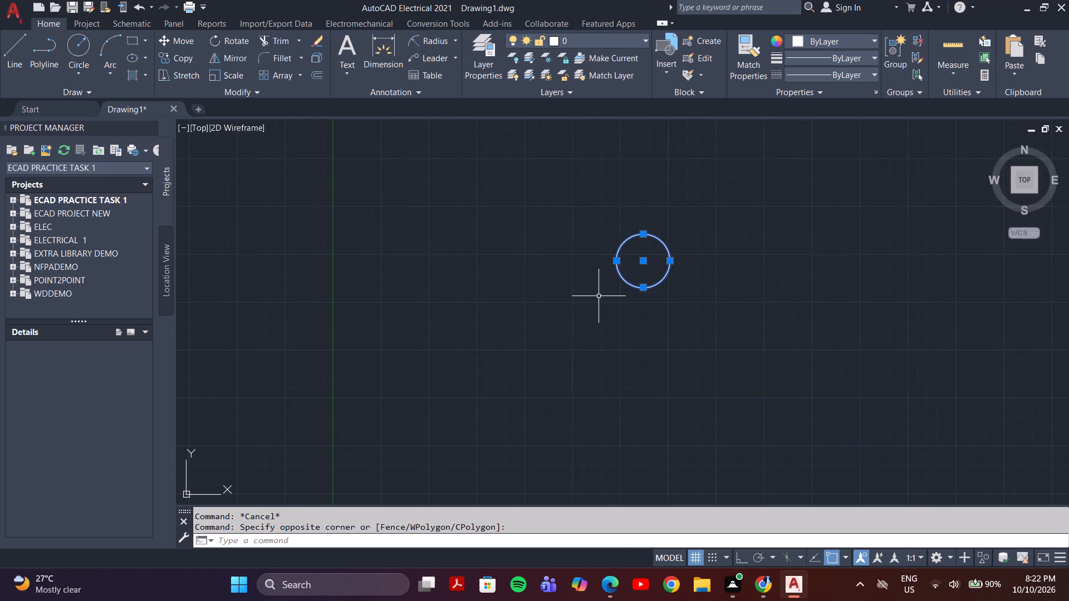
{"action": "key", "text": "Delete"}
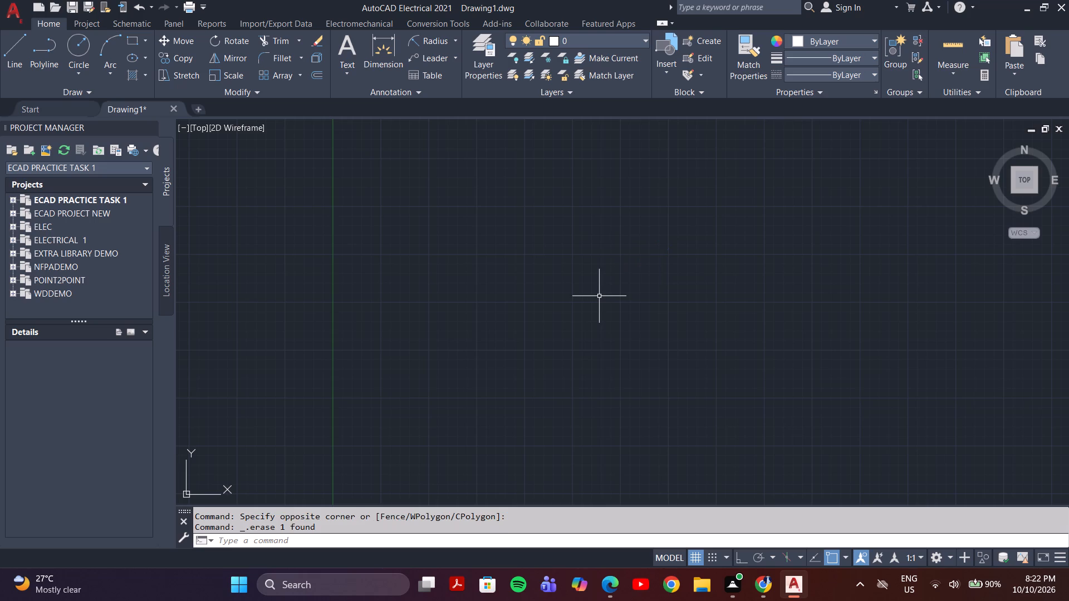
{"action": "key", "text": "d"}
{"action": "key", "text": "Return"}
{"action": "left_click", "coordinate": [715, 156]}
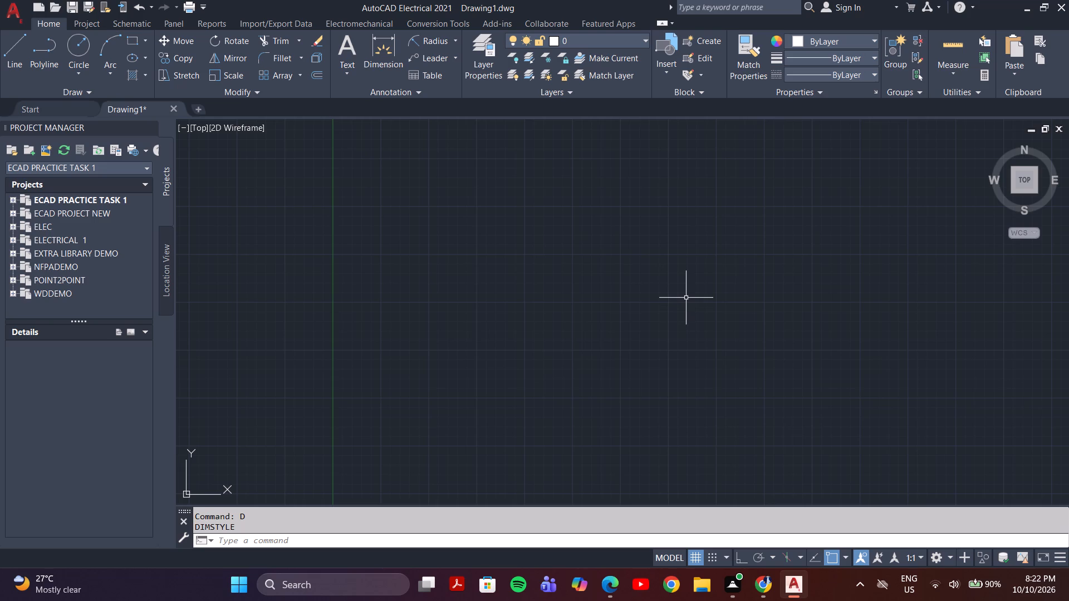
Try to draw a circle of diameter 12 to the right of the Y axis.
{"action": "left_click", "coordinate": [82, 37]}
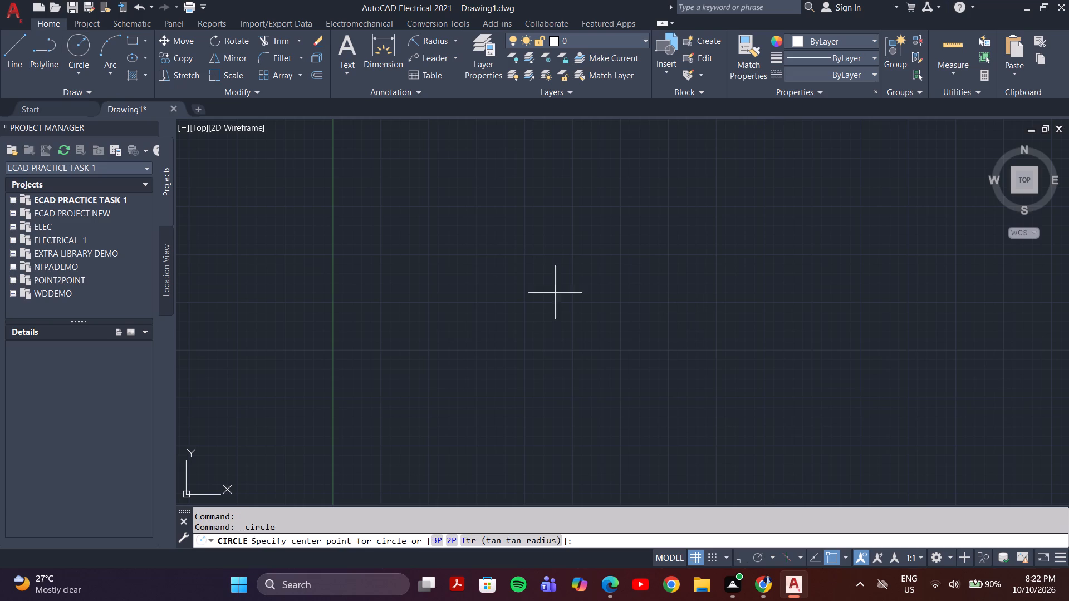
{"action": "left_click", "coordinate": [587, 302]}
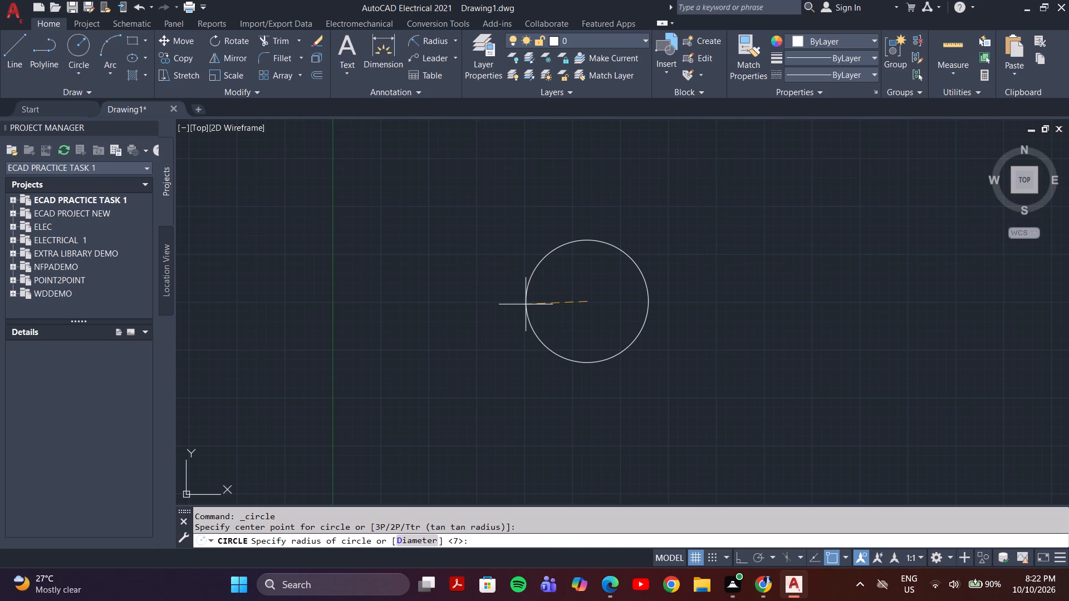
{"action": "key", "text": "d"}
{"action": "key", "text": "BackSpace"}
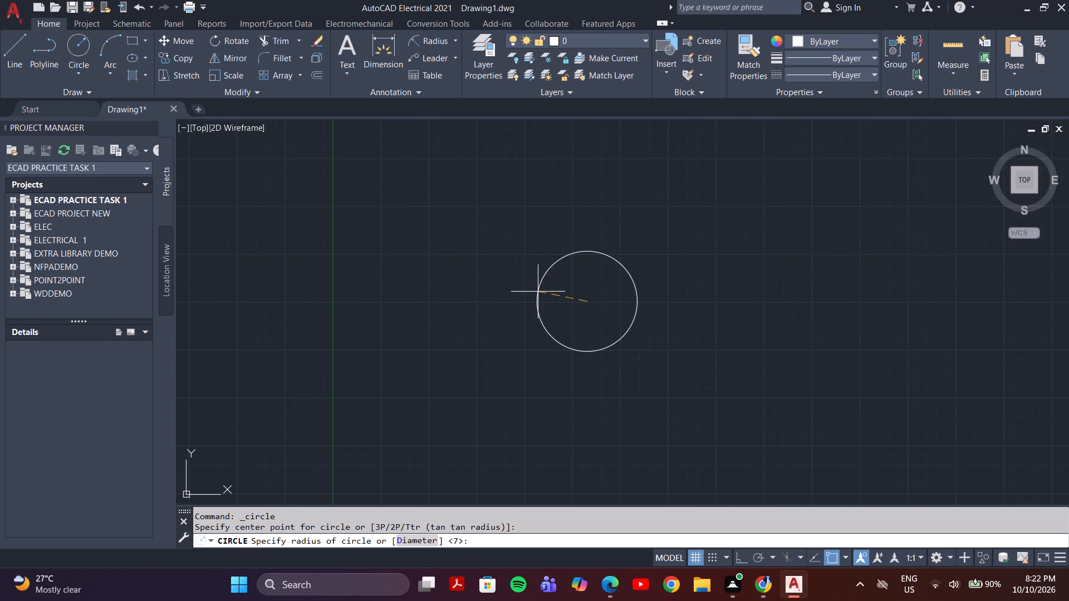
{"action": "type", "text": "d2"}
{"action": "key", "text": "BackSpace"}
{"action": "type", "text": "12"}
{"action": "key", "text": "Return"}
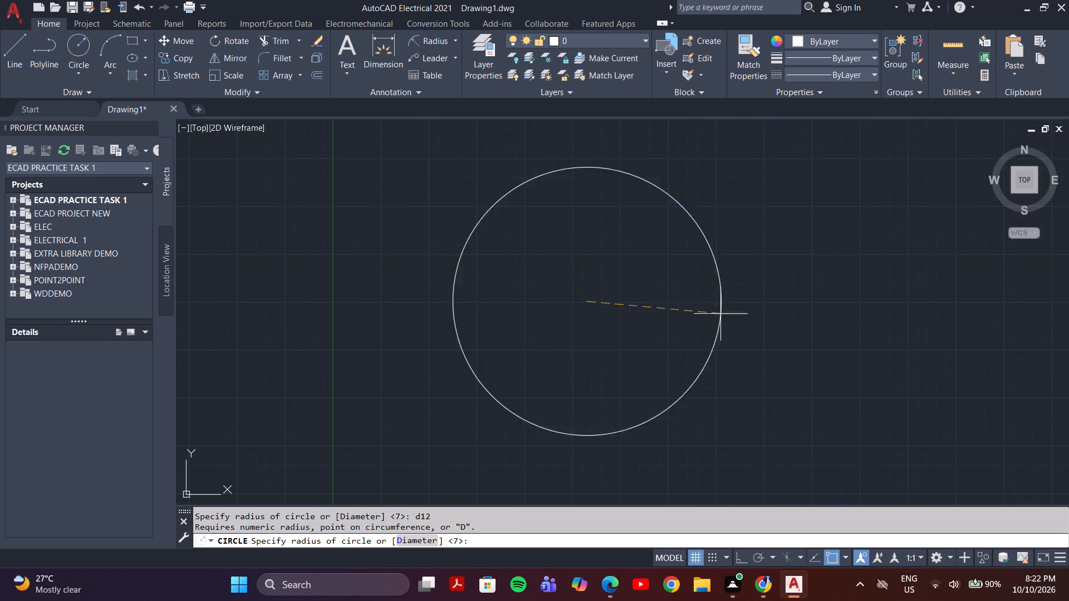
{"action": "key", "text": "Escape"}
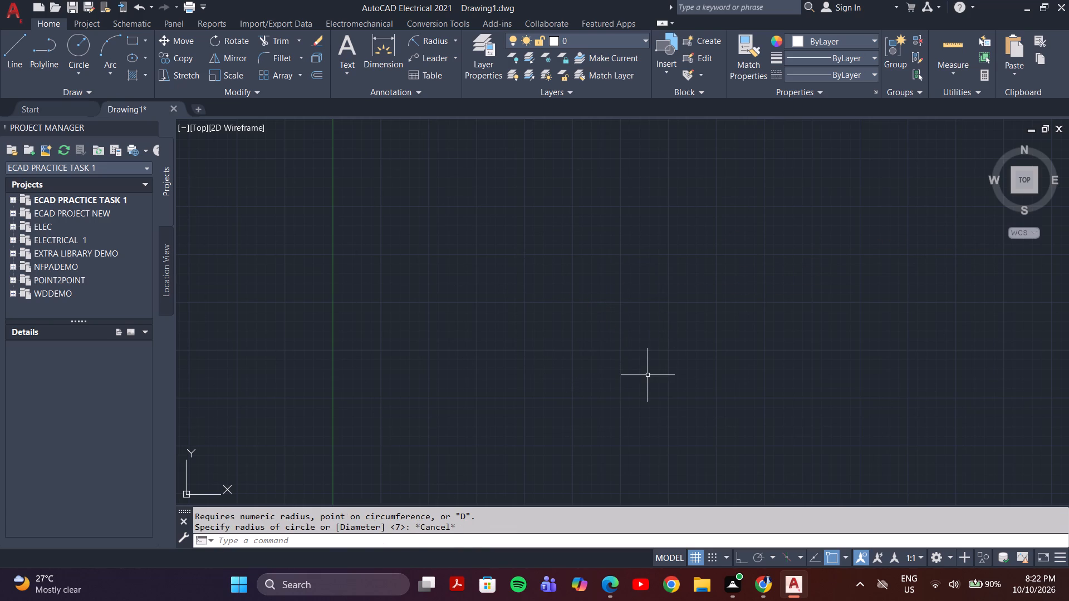
Start a new circle, placing its centre to the right of the Y axis.
{"action": "key", "text": "c"}
{"action": "key", "text": "Return"}
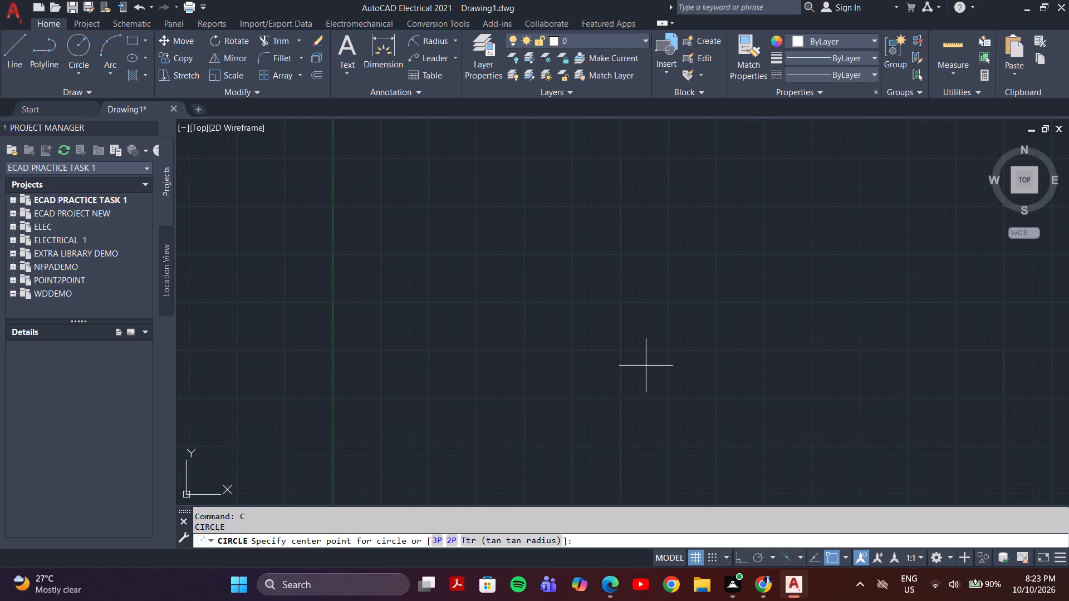
{"action": "left_click", "coordinate": [80, 45]}
{"action": "left_click", "coordinate": [612, 312]}
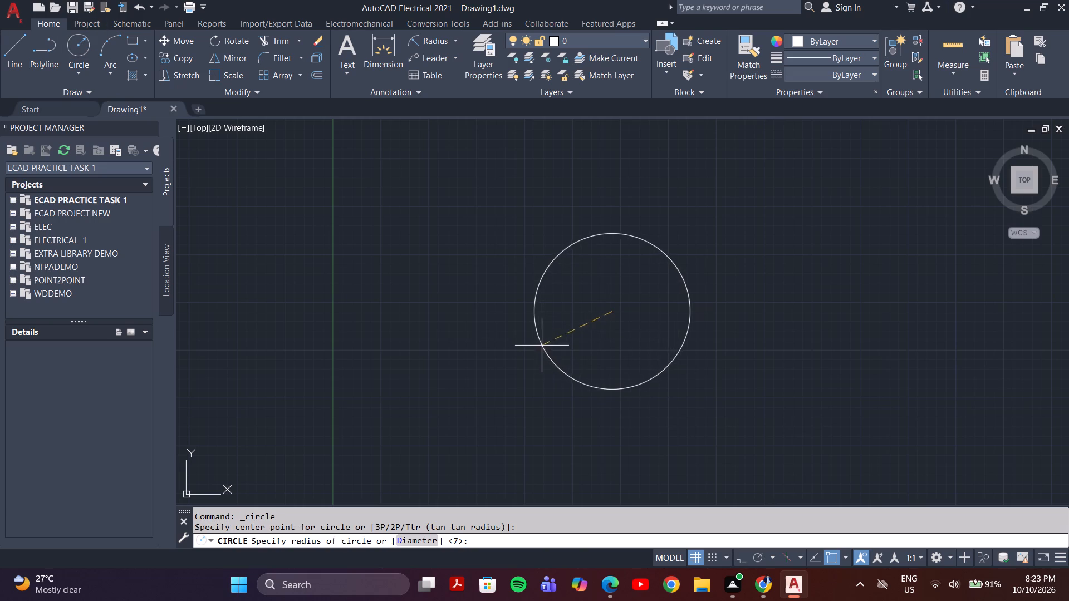
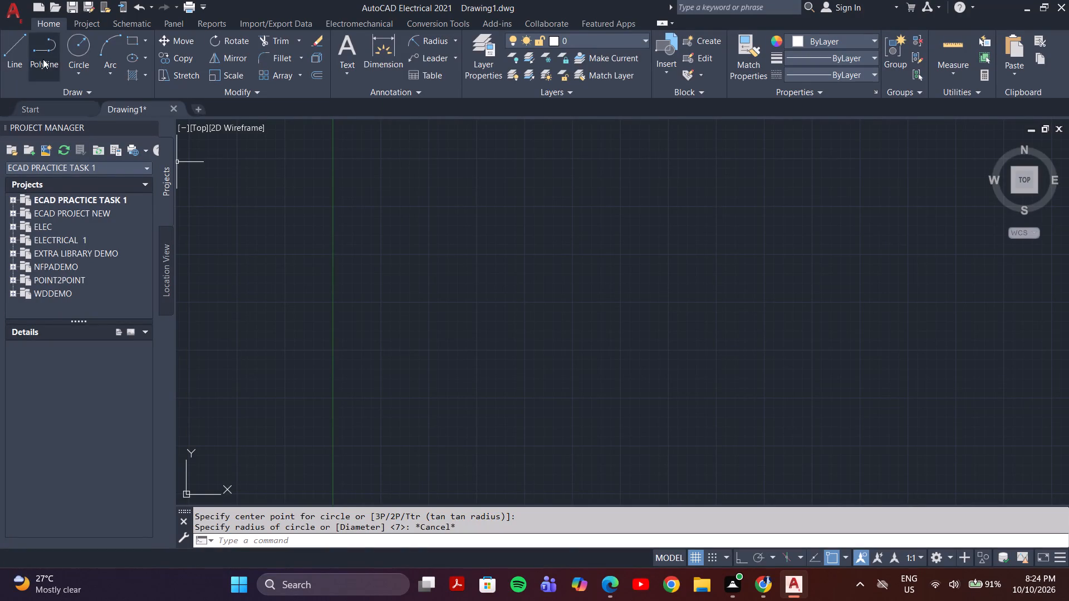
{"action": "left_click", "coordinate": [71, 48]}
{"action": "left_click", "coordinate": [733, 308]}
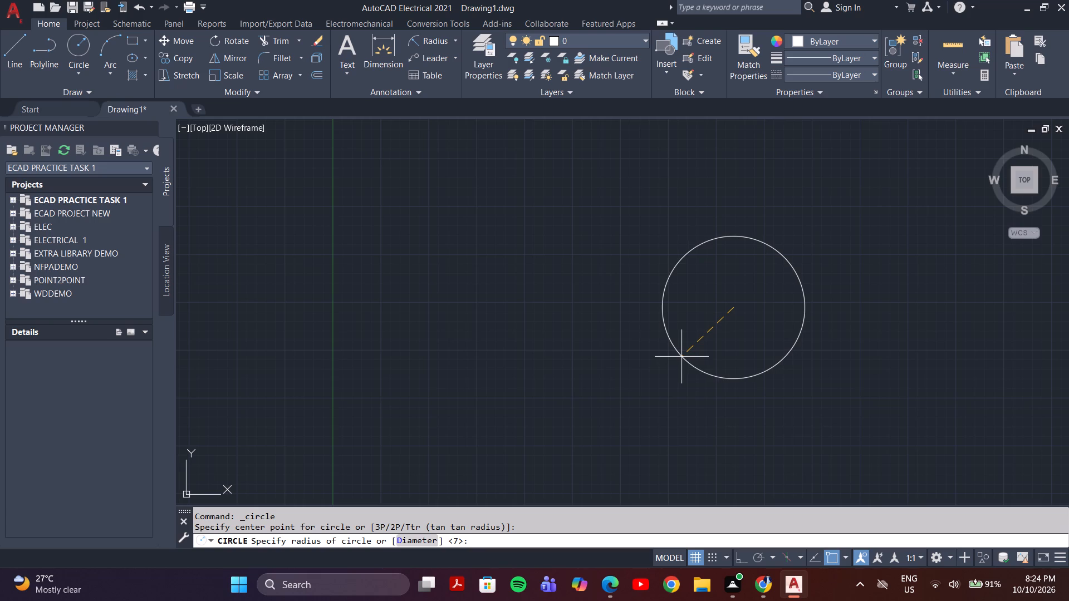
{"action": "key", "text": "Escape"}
Start a new circle, placing its centre in the upper middle of the drawing area, to the right of the Y axis.
{"action": "left_click_drag", "start_coordinate": [76, 48], "coordinate": [81, 48]}
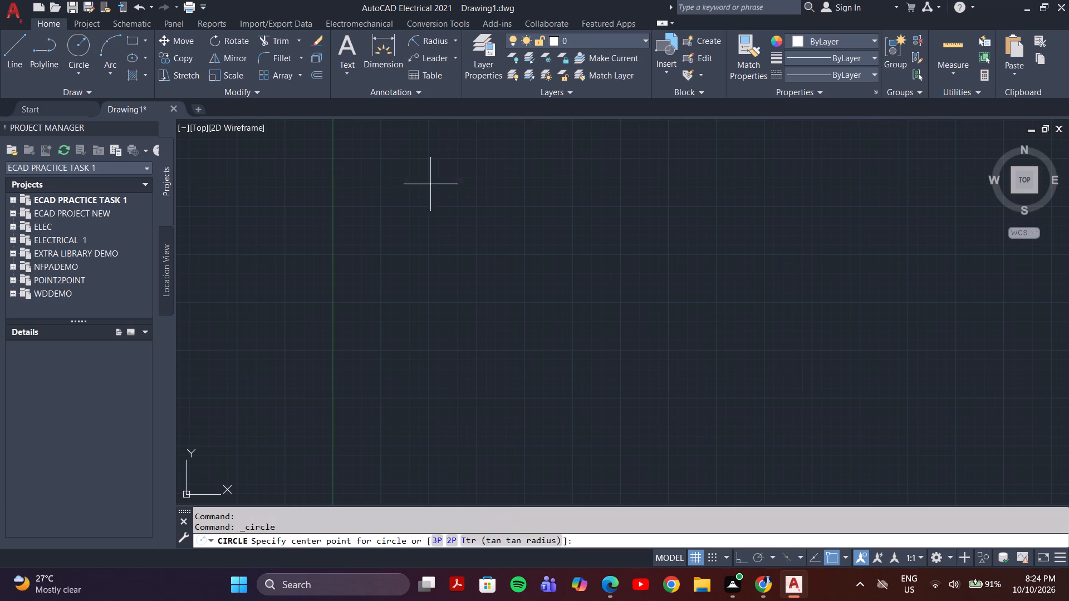
{"action": "left_click_drag", "start_coordinate": [559, 236], "coordinate": [554, 240]}
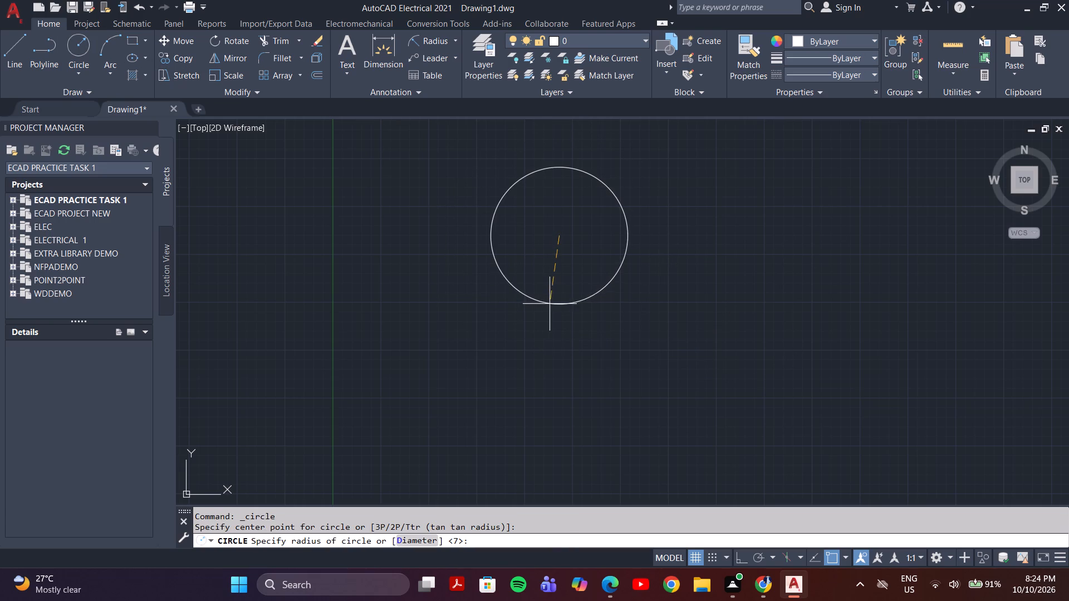
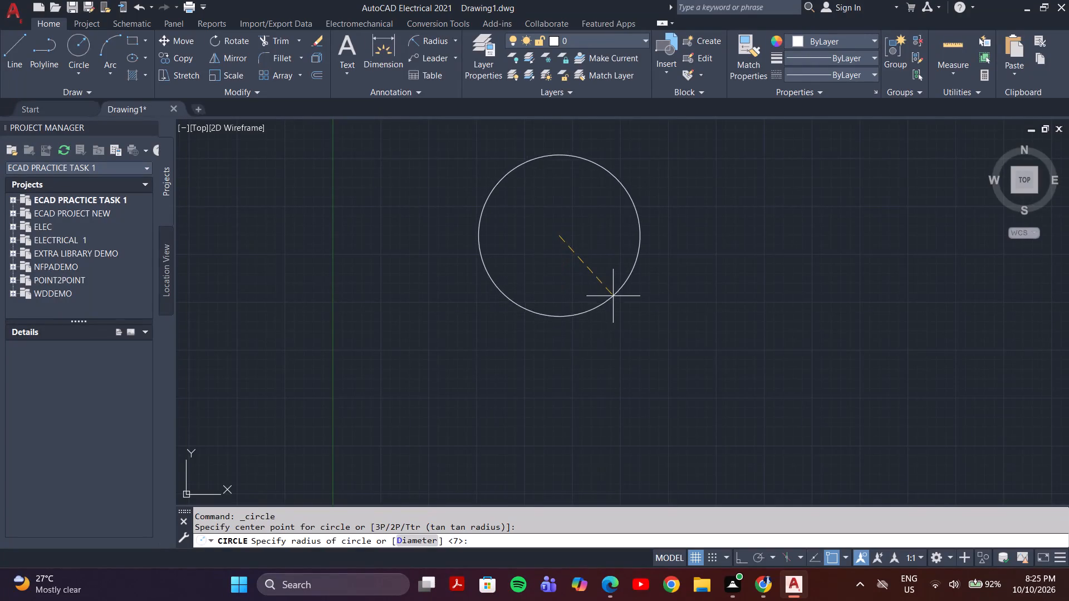
Draw a 22 mm diameter circle in the open area to the right of the Y axis, abandoning the circle in progress.
{"action": "key", "text": "Escape"}
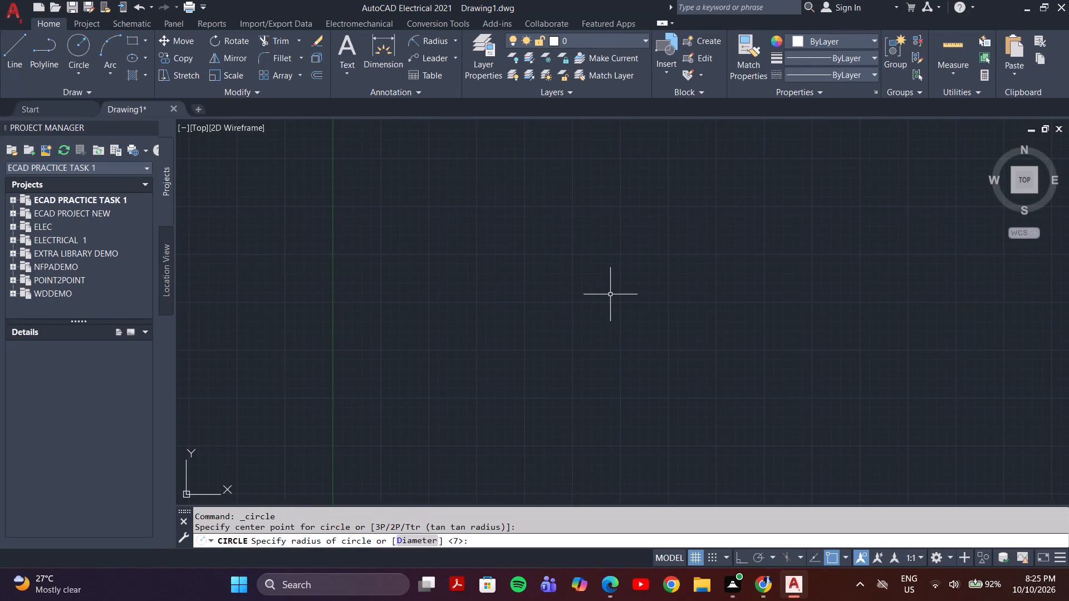
{"action": "left_click", "coordinate": [87, 48]}
{"action": "left_click", "coordinate": [664, 302]}
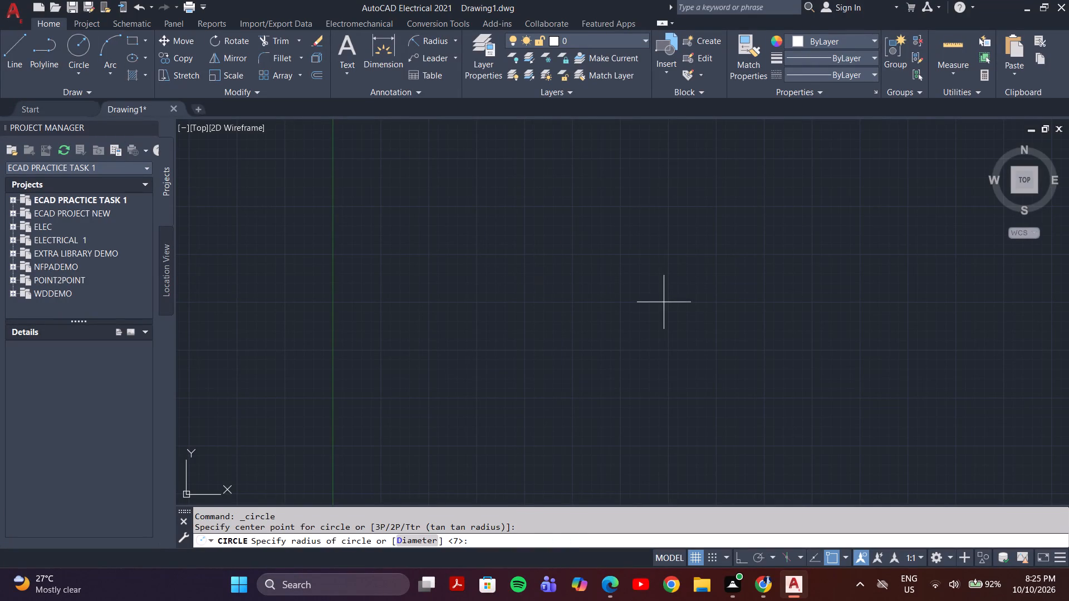
{"action": "key", "text": "d"}
{"action": "key", "text": "Return"}
{"action": "type", "text": "22"}
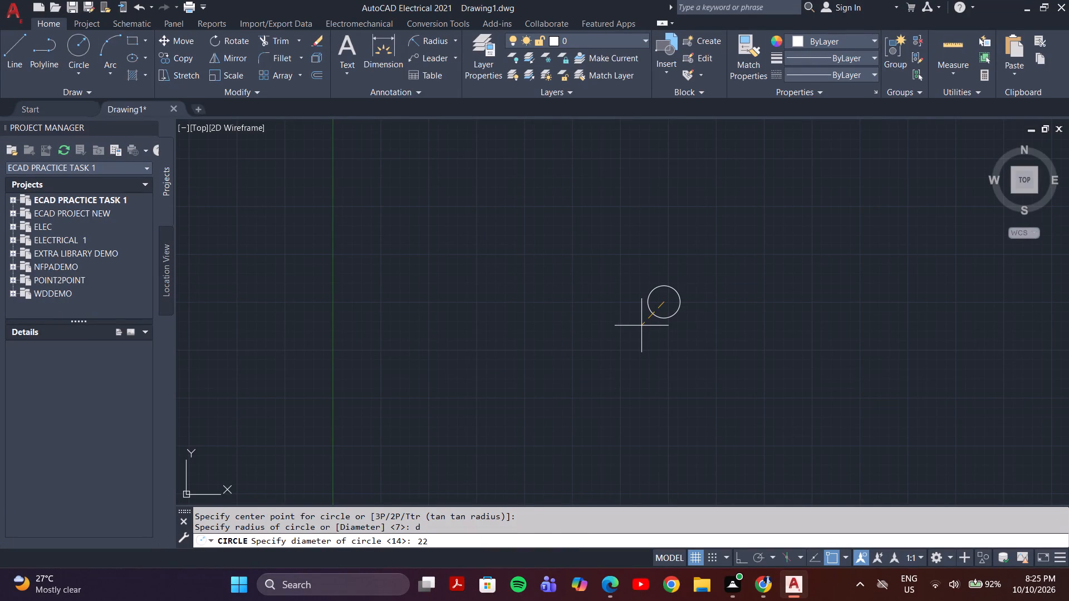
{"action": "key", "text": "Return"}
{"action": "middle_click", "coordinate": [724, 248]}
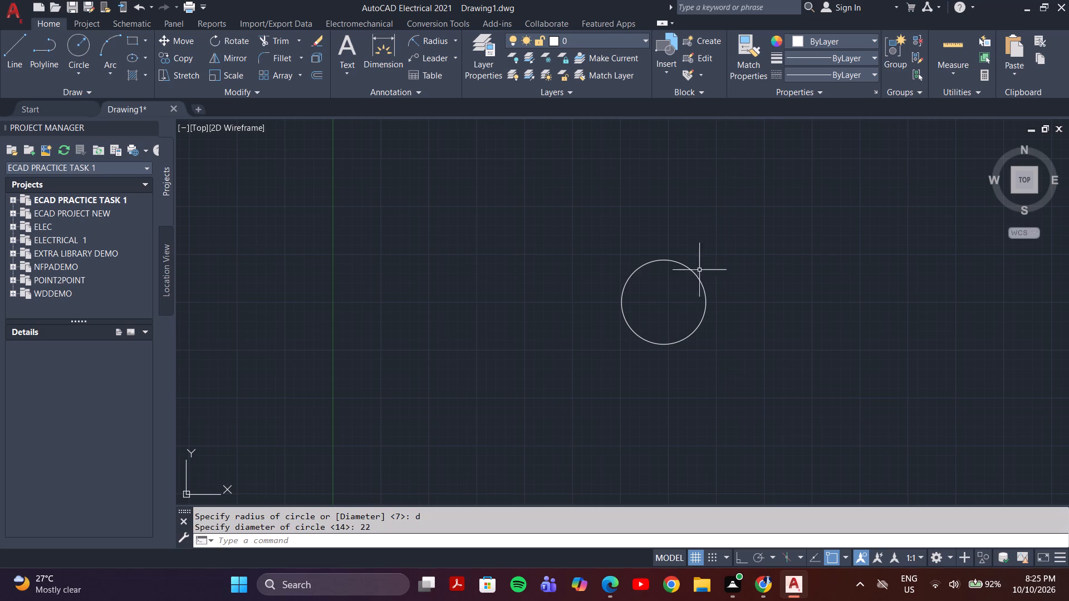
{"action": "left_click", "coordinate": [756, 218]}
{"action": "left_click", "coordinate": [613, 333]}
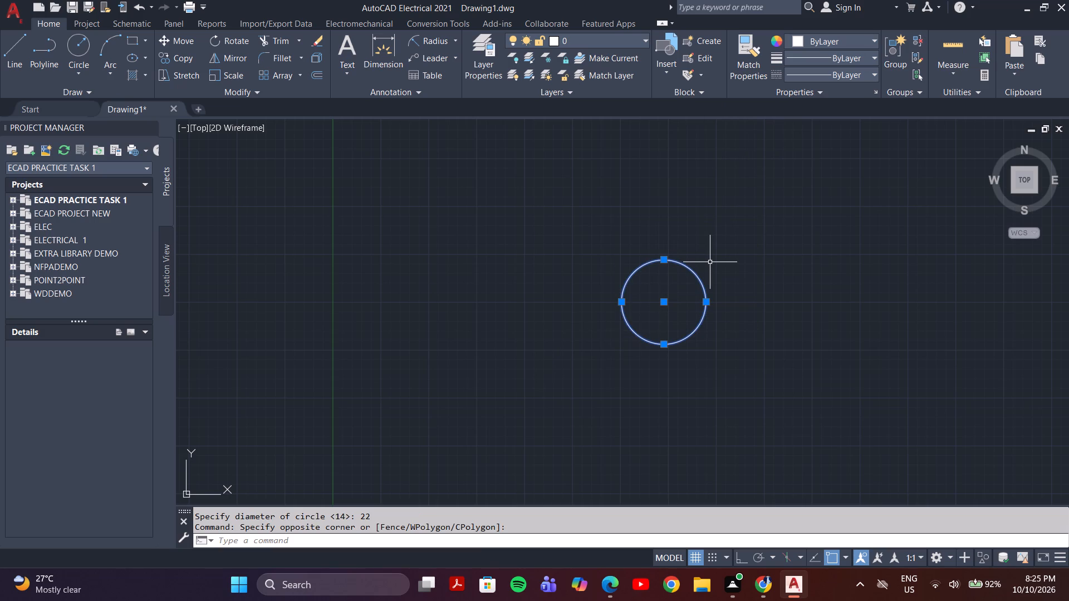
{"action": "key", "text": "Escape"}
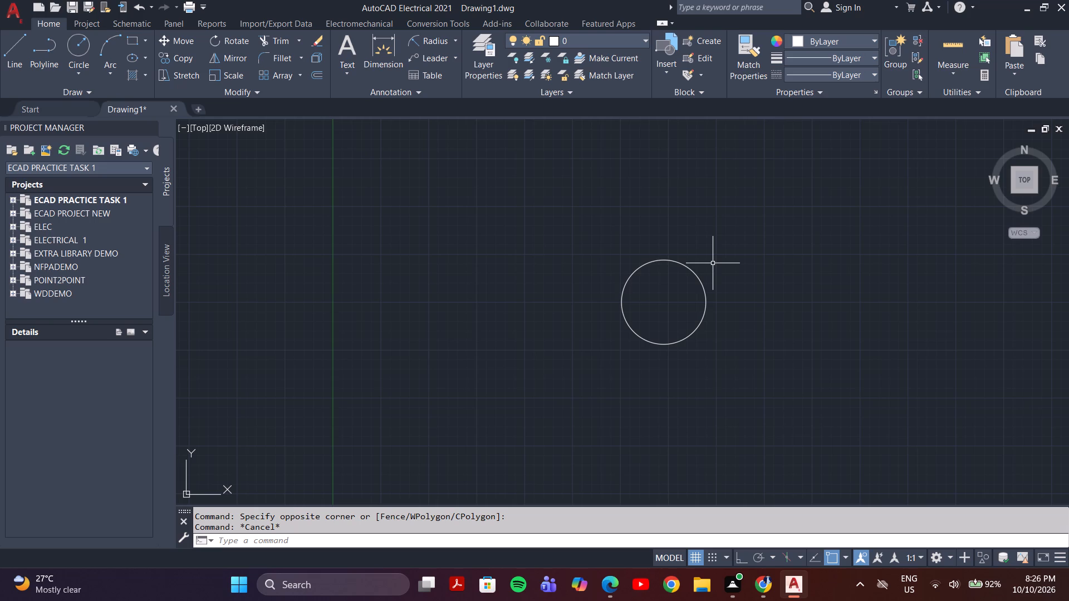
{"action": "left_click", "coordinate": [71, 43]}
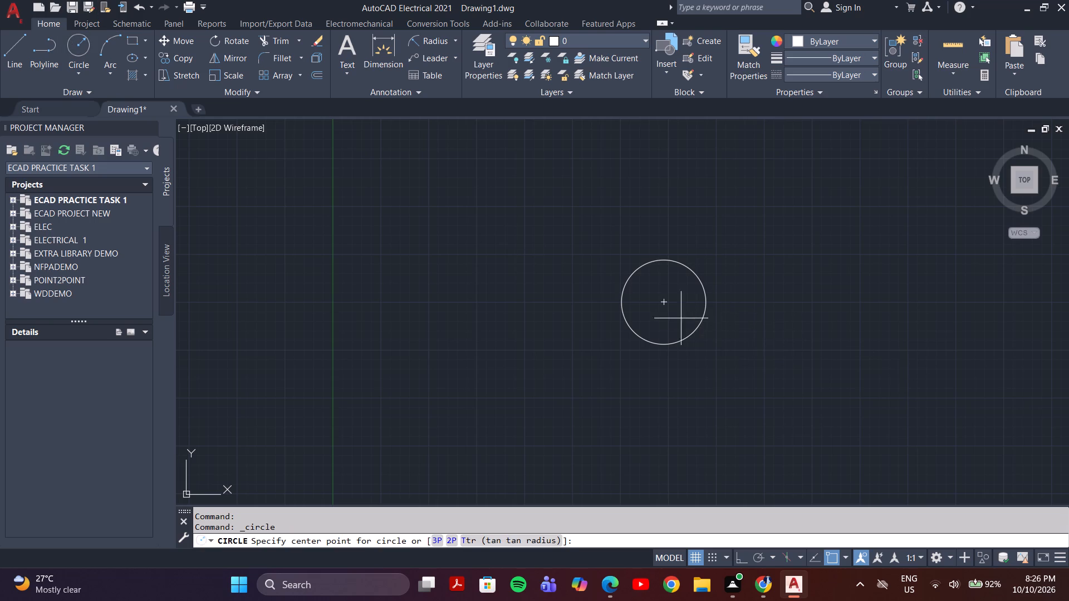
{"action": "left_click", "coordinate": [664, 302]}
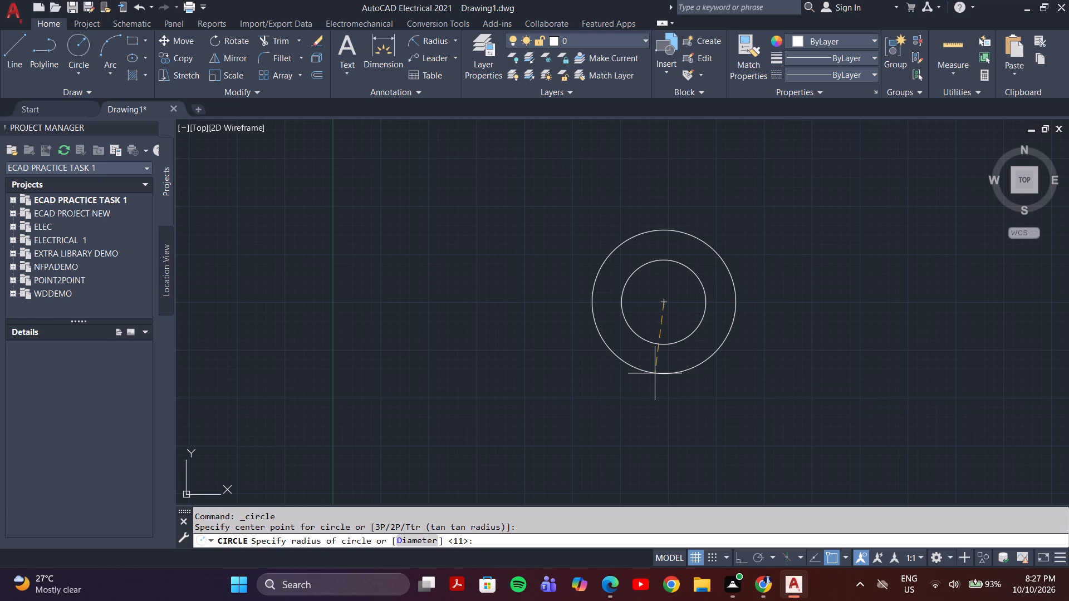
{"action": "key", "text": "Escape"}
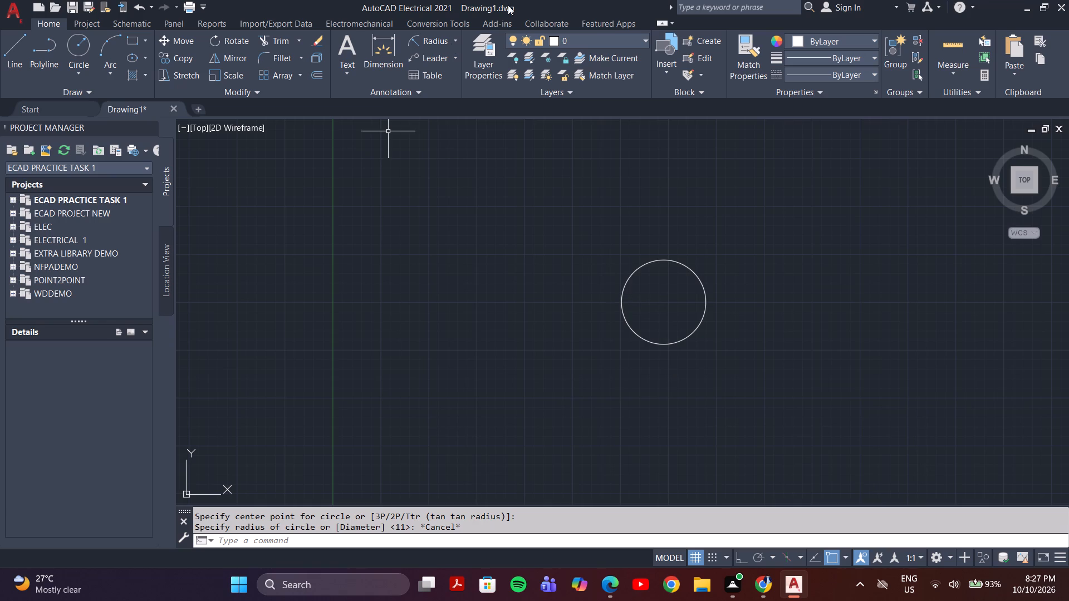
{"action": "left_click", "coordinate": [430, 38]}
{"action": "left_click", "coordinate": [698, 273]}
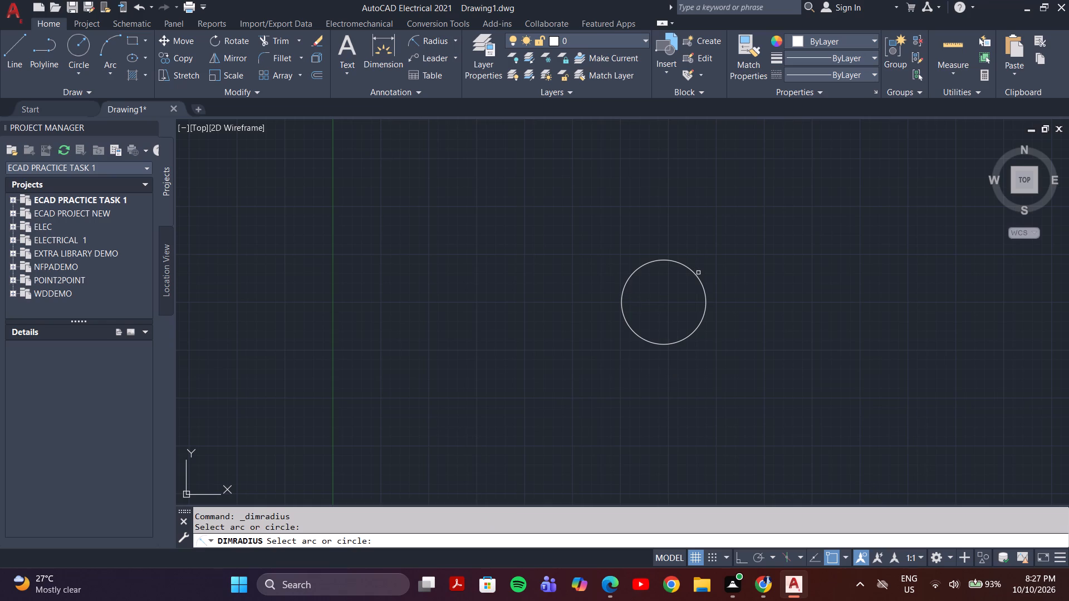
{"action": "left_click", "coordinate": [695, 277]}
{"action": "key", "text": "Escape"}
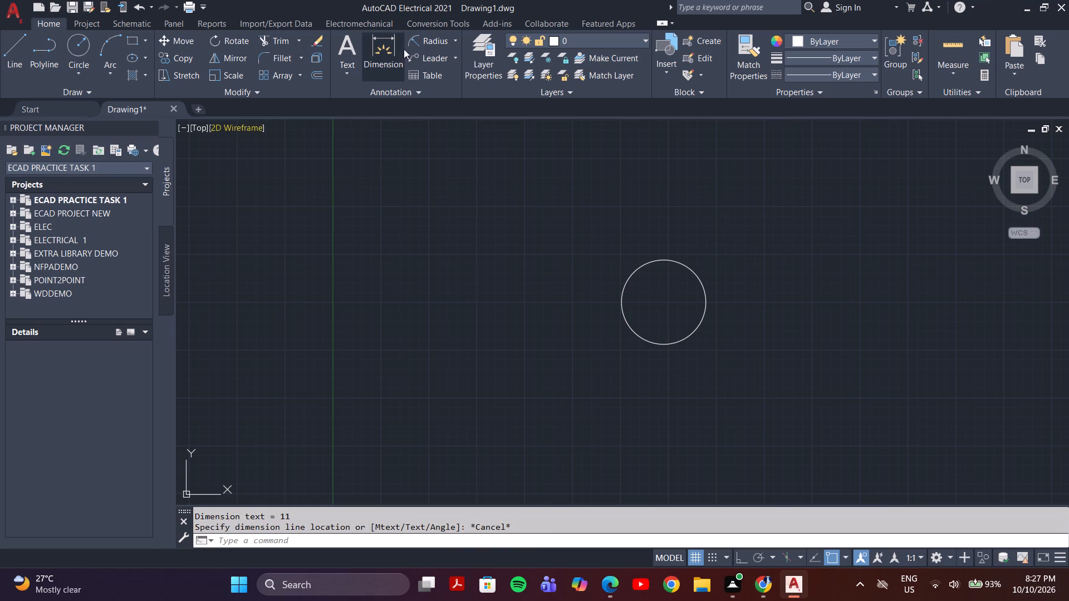
Add a diameter dimension to the circle, placing its text just outside the circle's right side.
{"action": "left_click", "coordinate": [454, 41]}
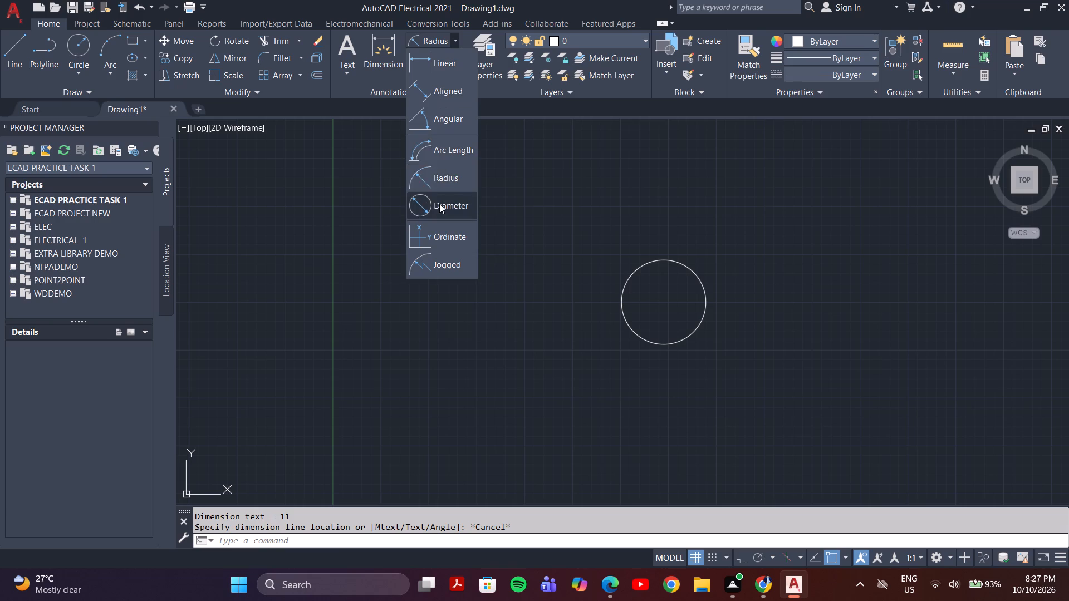
{"action": "left_click", "coordinate": [439, 204]}
{"action": "left_click", "coordinate": [706, 304]}
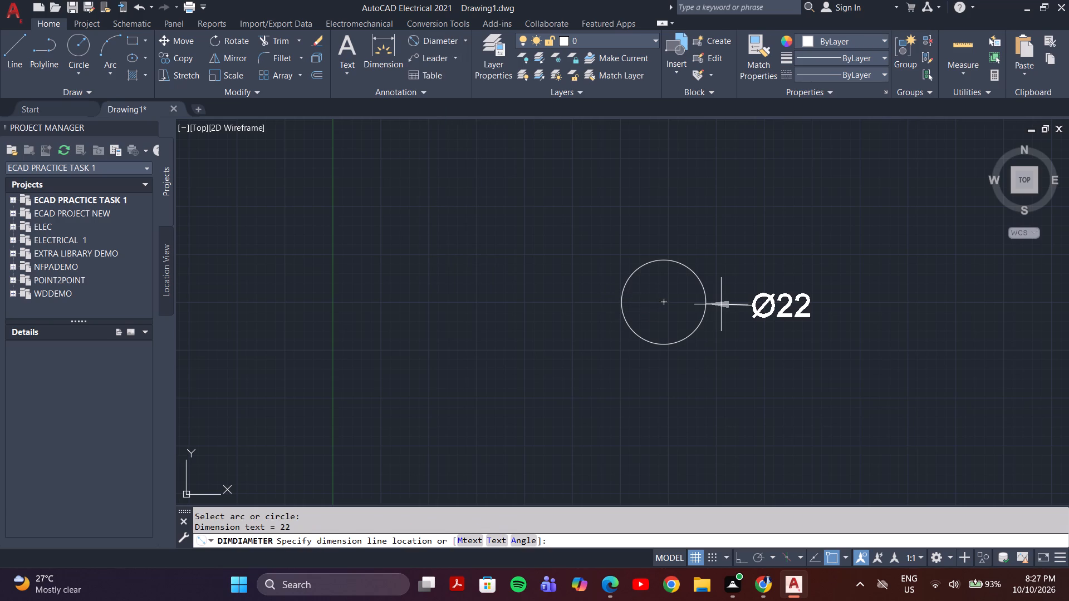
{"action": "left_click", "coordinate": [721, 304]}
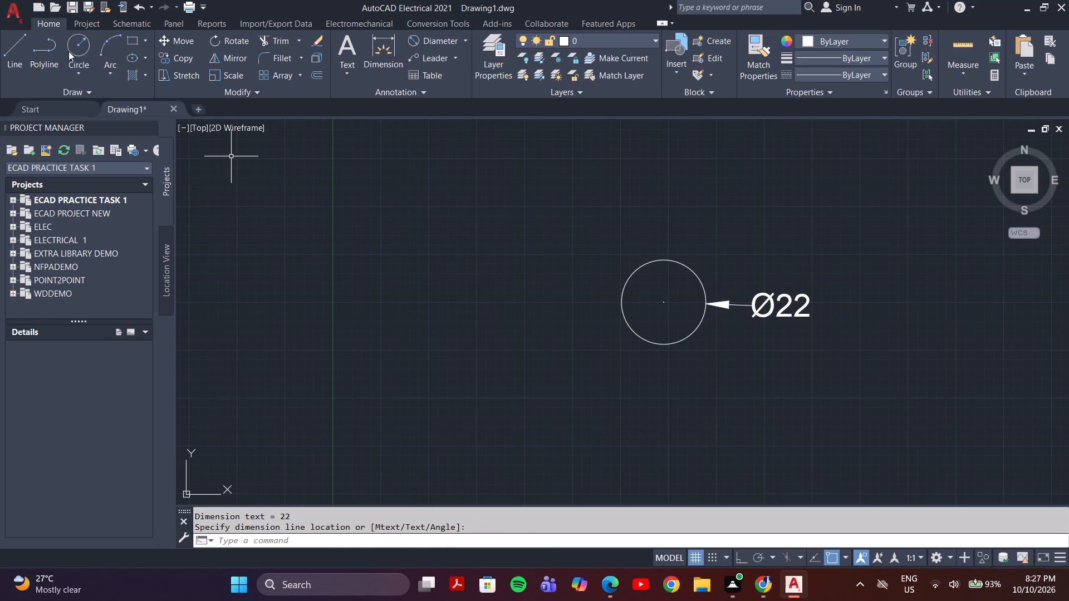
Draw a 12 mm diameter circle concentric with the dimensioned 22 mm circle.
{"action": "left_click", "coordinate": [95, 52]}
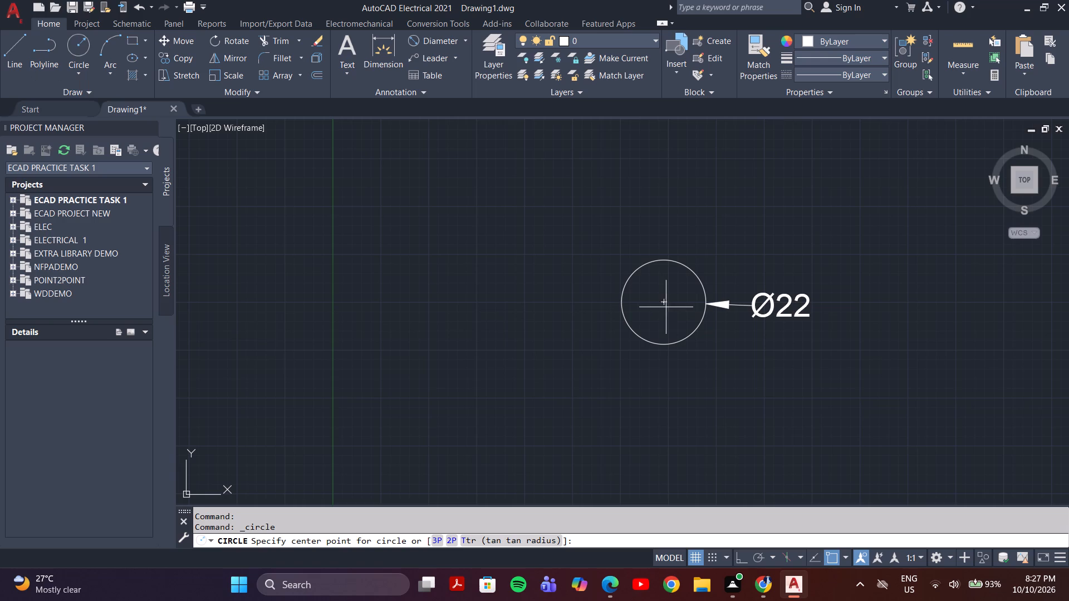
{"action": "scroll", "coordinate": [664, 300], "scroll_direction": "up", "scroll_amount": 4}
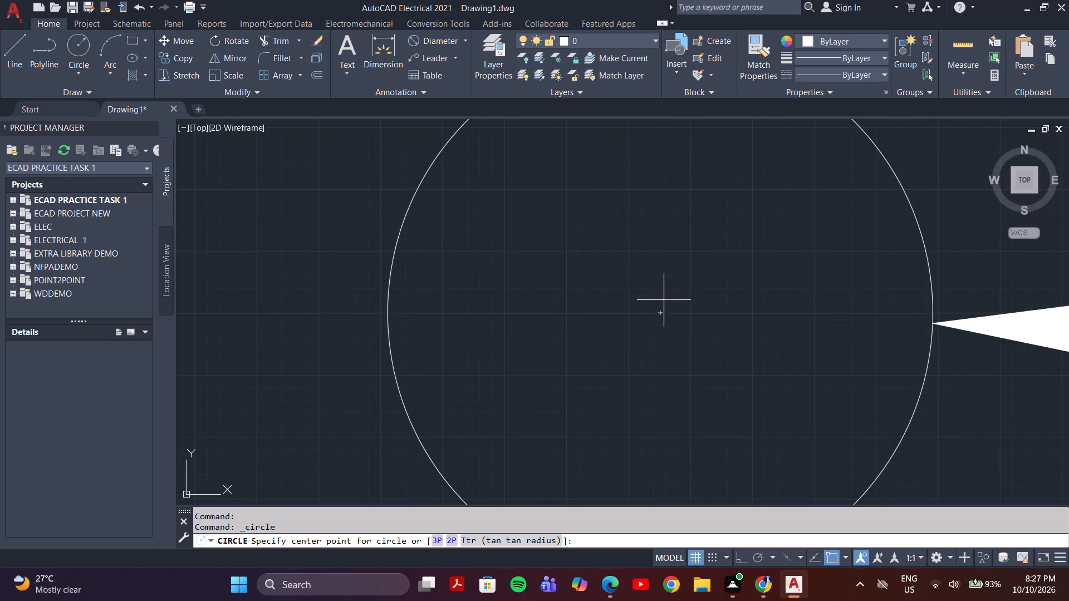
{"action": "scroll", "coordinate": [655, 310], "scroll_direction": "up", "scroll_amount": 3}
{"action": "left_click", "coordinate": [673, 319]}
{"action": "scroll", "coordinate": [511, 353], "scroll_direction": "down", "scroll_amount": 2}
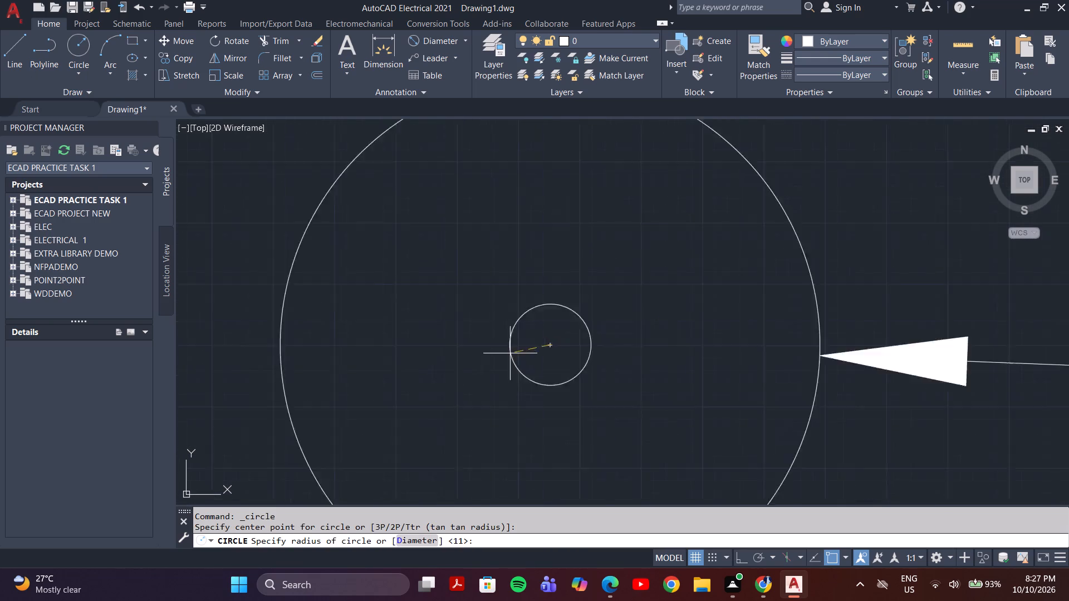
{"action": "scroll", "coordinate": [510, 353], "scroll_direction": "down", "scroll_amount": 5}
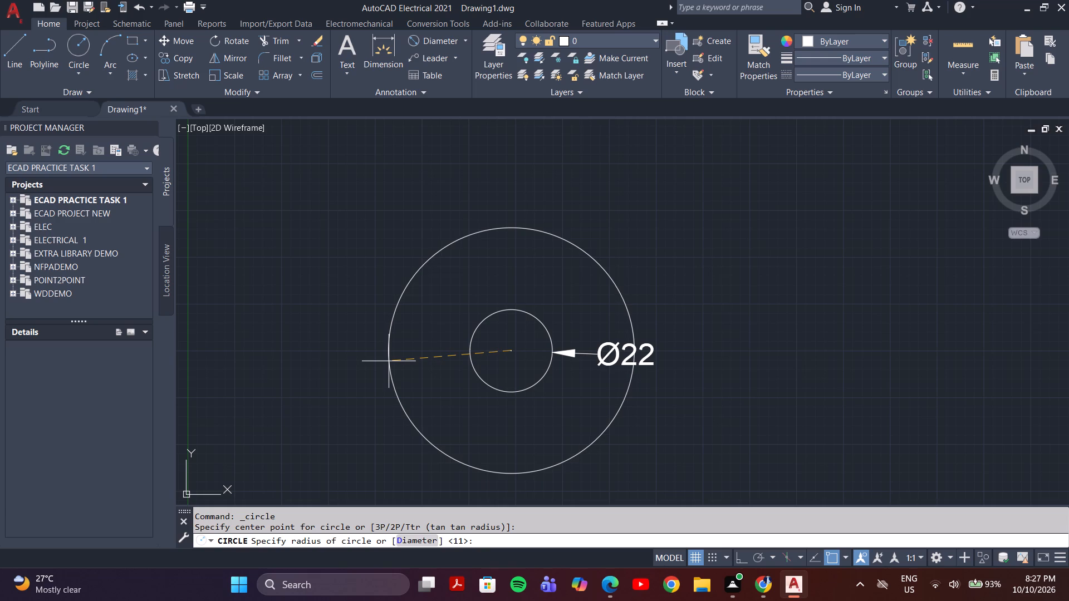
{"action": "key", "text": "d"}
{"action": "key", "text": "Return"}
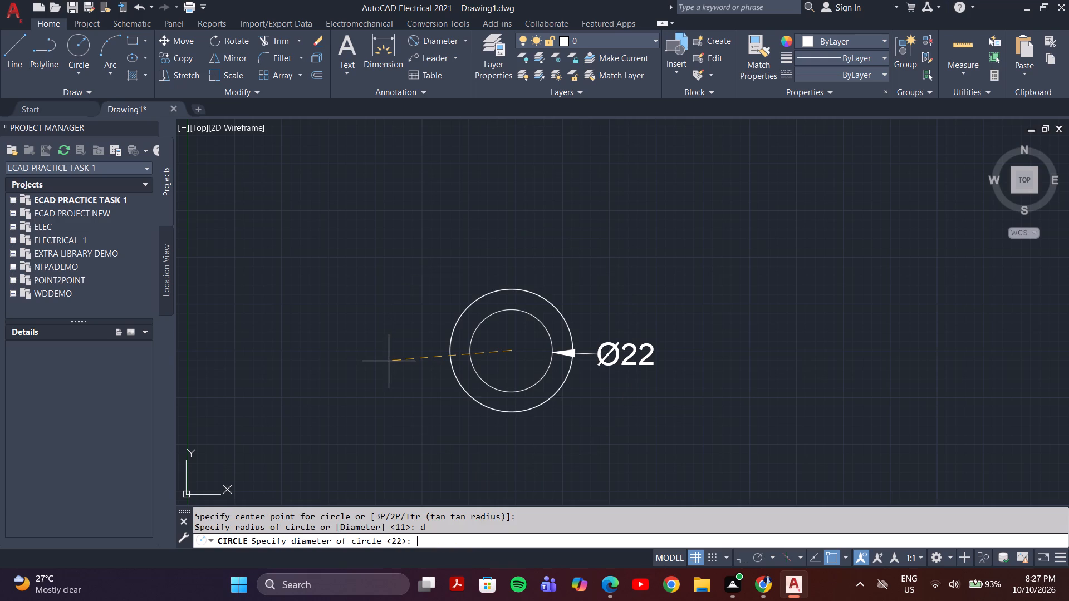
{"action": "type", "text": "12"}
{"action": "key", "text": "Return"}
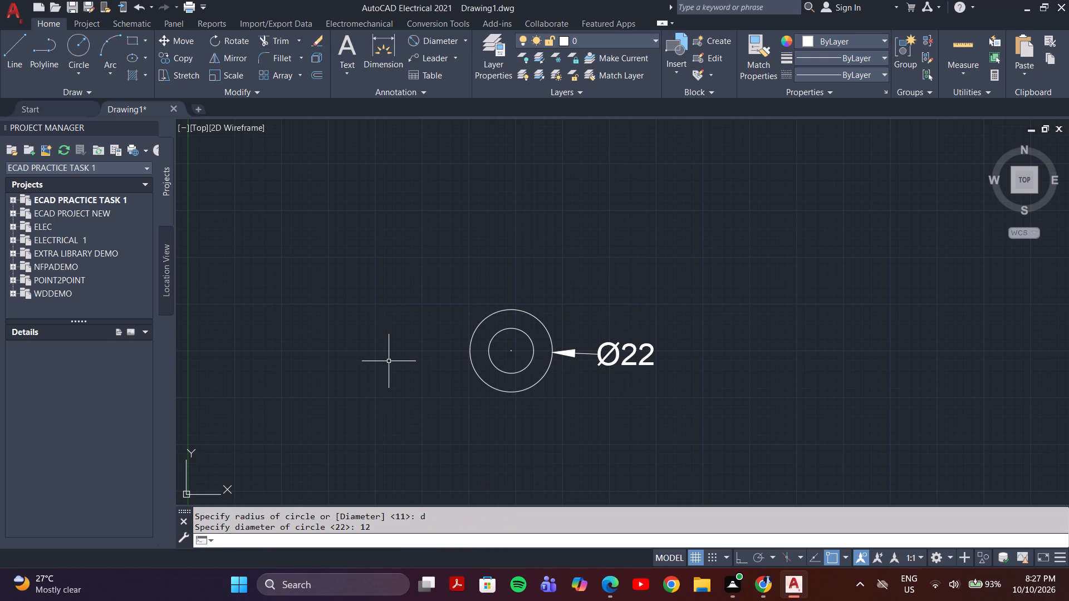
Draw a 57 mm vertical line straight down from the common centre of the two circles, with Ortho mode on.
{"action": "left_click", "coordinate": [9, 45]}
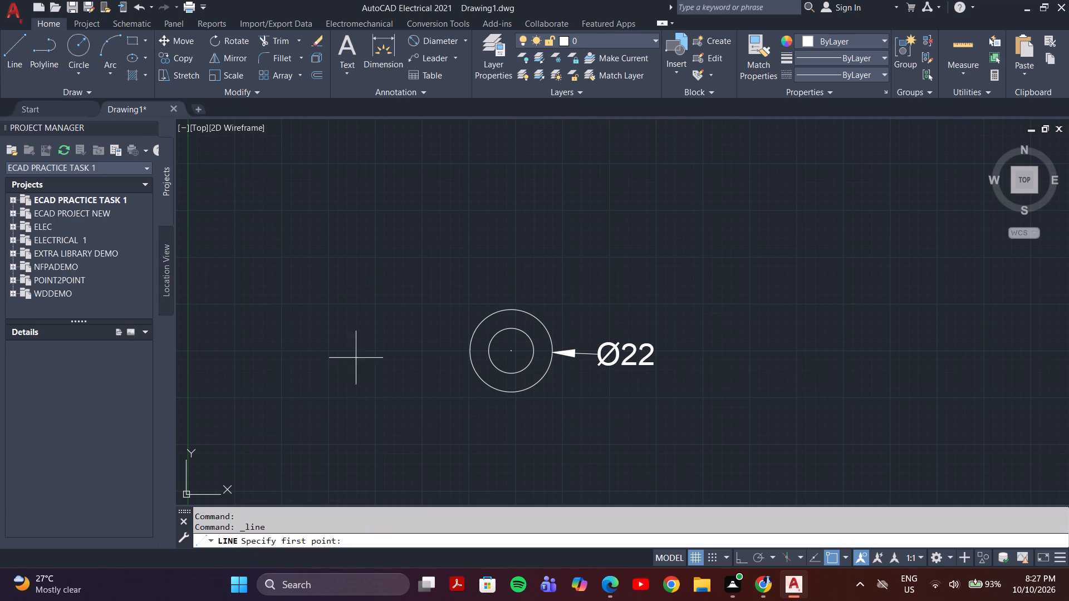
{"action": "scroll", "coordinate": [508, 355], "scroll_direction": "up", "scroll_amount": 5}
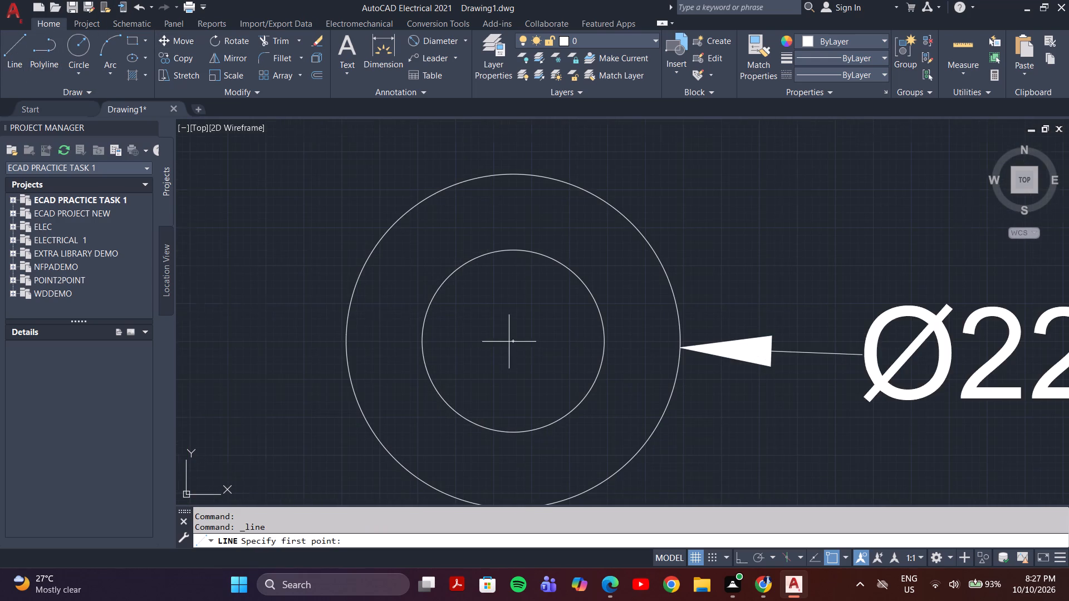
{"action": "scroll", "coordinate": [509, 342], "scroll_direction": "up", "scroll_amount": 2}
{"action": "left_click", "coordinate": [527, 344]}
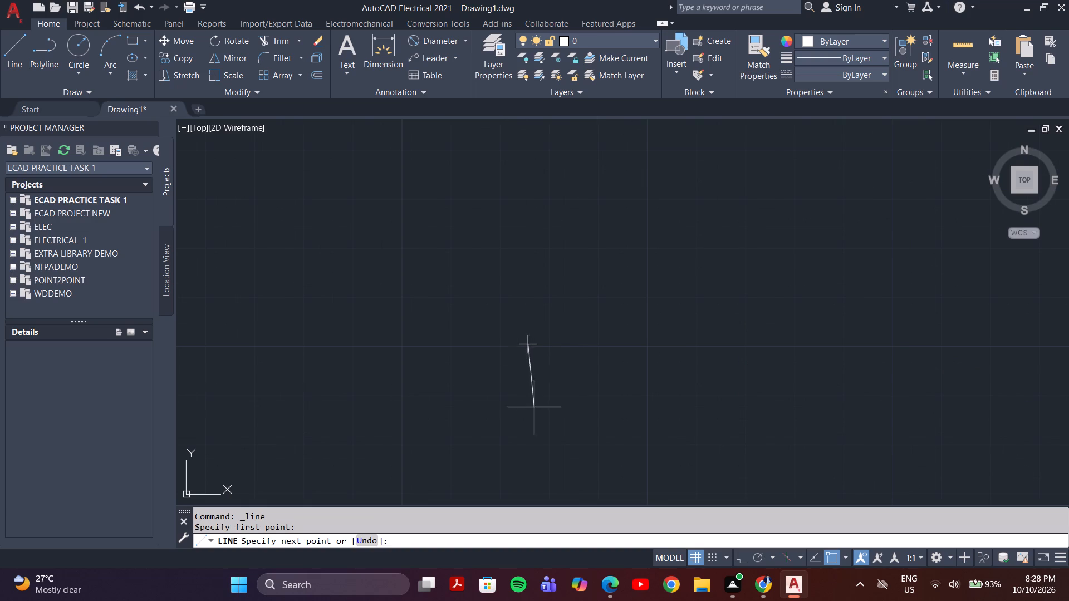
{"action": "middle_click_drag", "start_coordinate": [524, 427], "coordinate": [513, 377]}
{"action": "scroll", "coordinate": [514, 368], "scroll_direction": "down", "scroll_amount": 3}
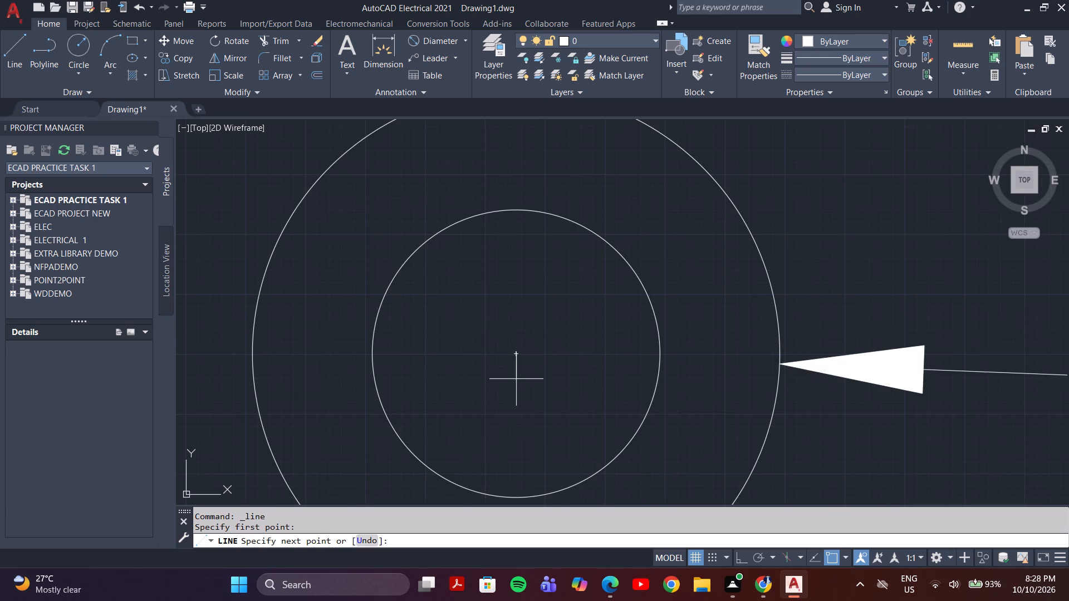
{"action": "middle_click_drag", "start_coordinate": [494, 328], "coordinate": [478, 288]}
{"action": "scroll", "coordinate": [494, 371], "scroll_direction": "down", "scroll_amount": 2}
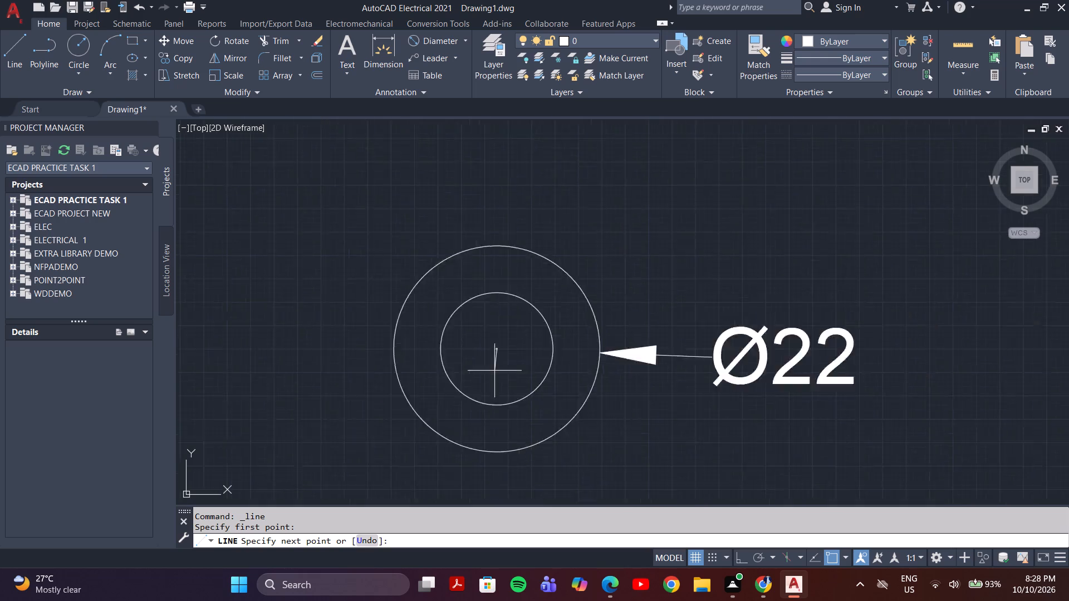
{"action": "scroll", "coordinate": [494, 371], "scroll_direction": "down", "scroll_amount": 2}
{"action": "key", "text": "F8"}
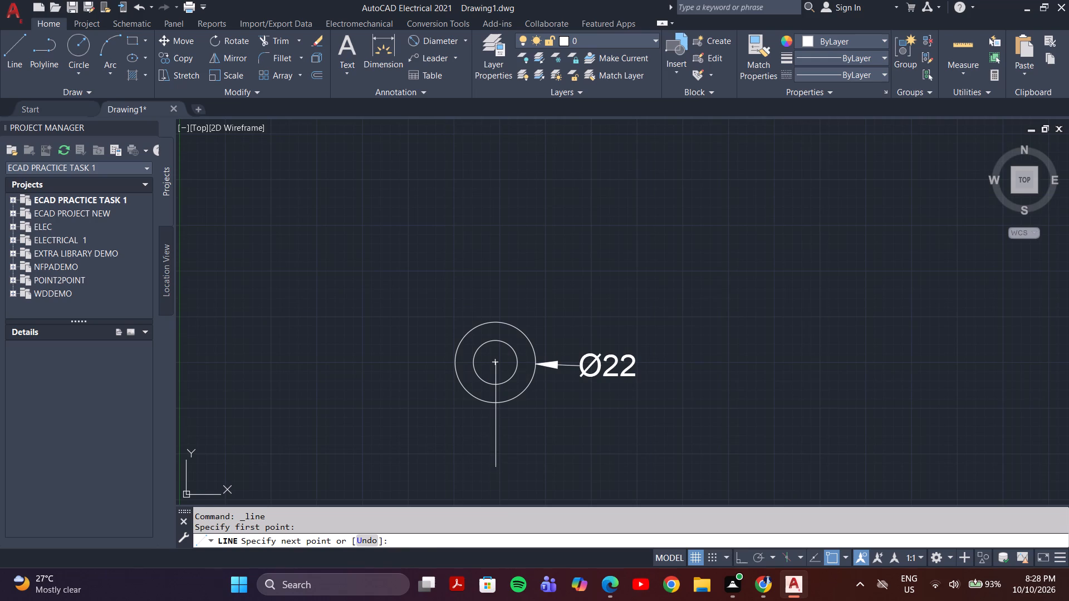
{"action": "middle_click_drag", "start_coordinate": [481, 427], "coordinate": [473, 410]}
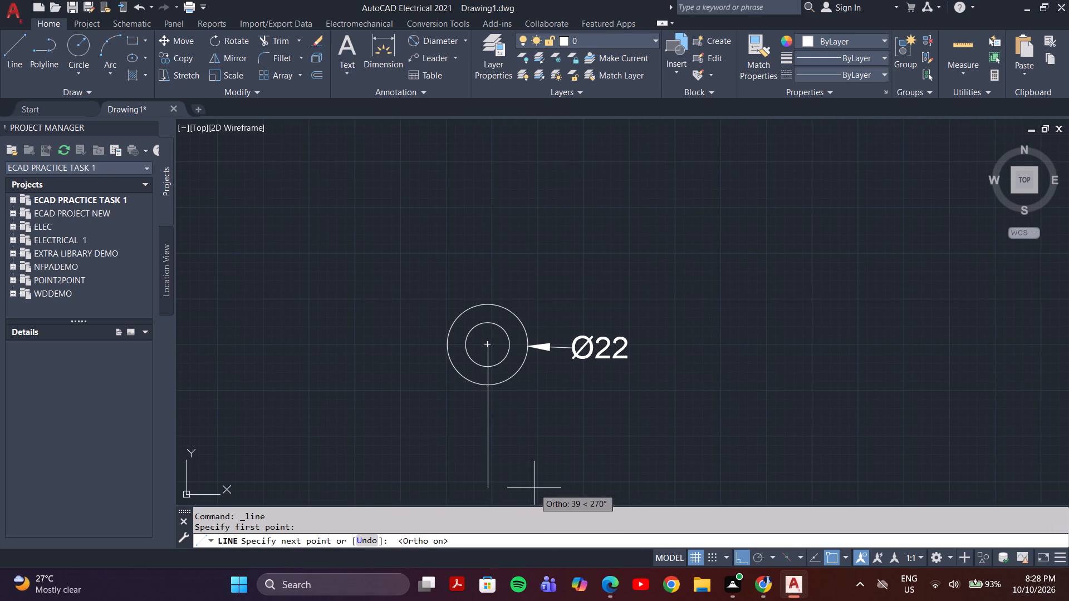
{"action": "type", "text": "57"}
{"action": "key", "text": "Return"}
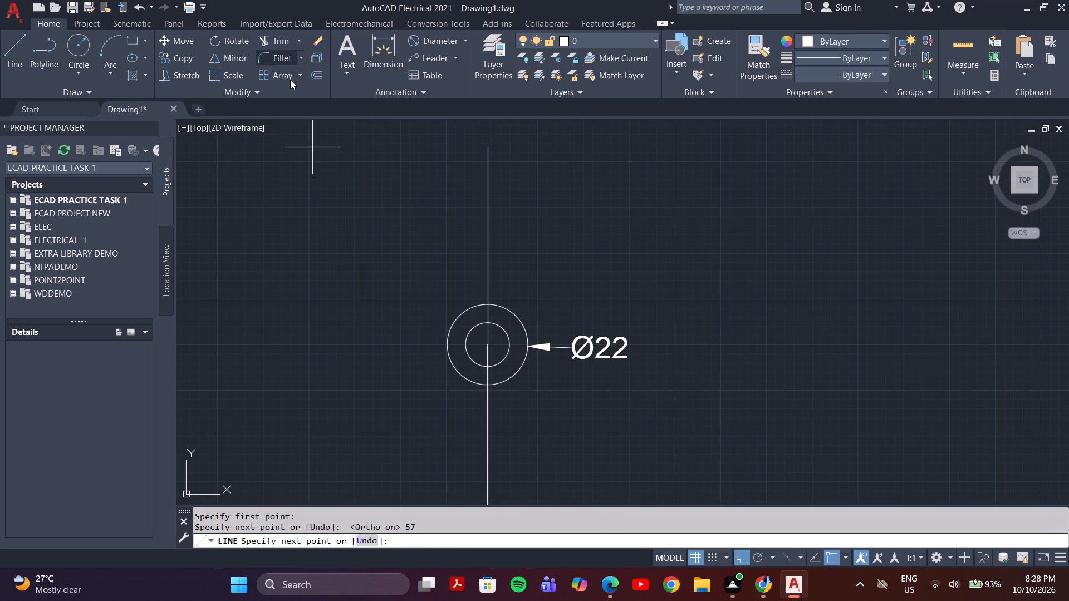
{"action": "middle_click_drag", "start_coordinate": [622, 461], "coordinate": [532, 292]}
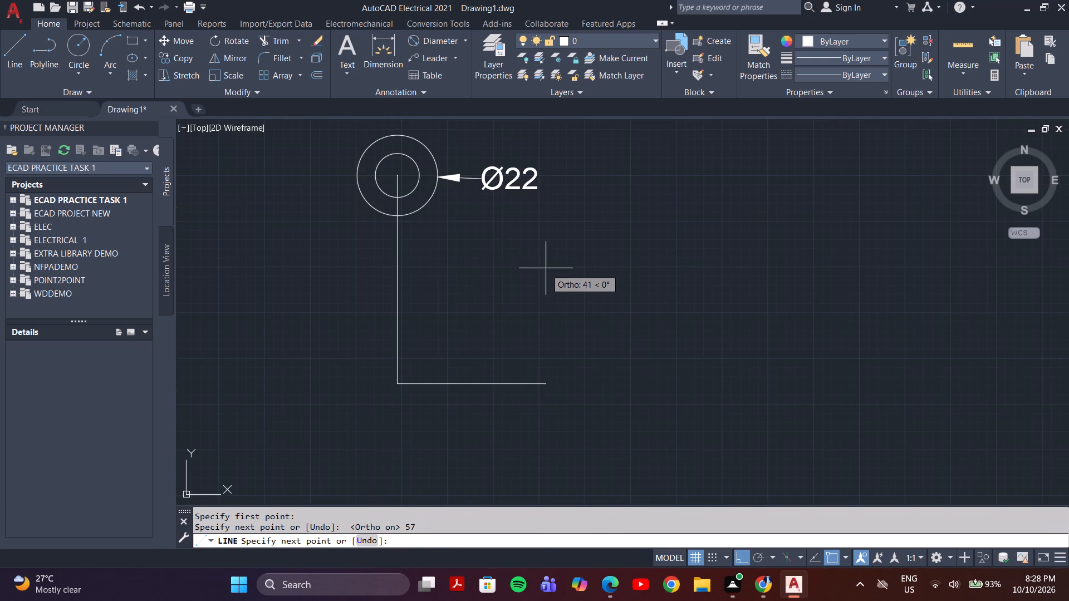
{"action": "key", "text": "Escape"}
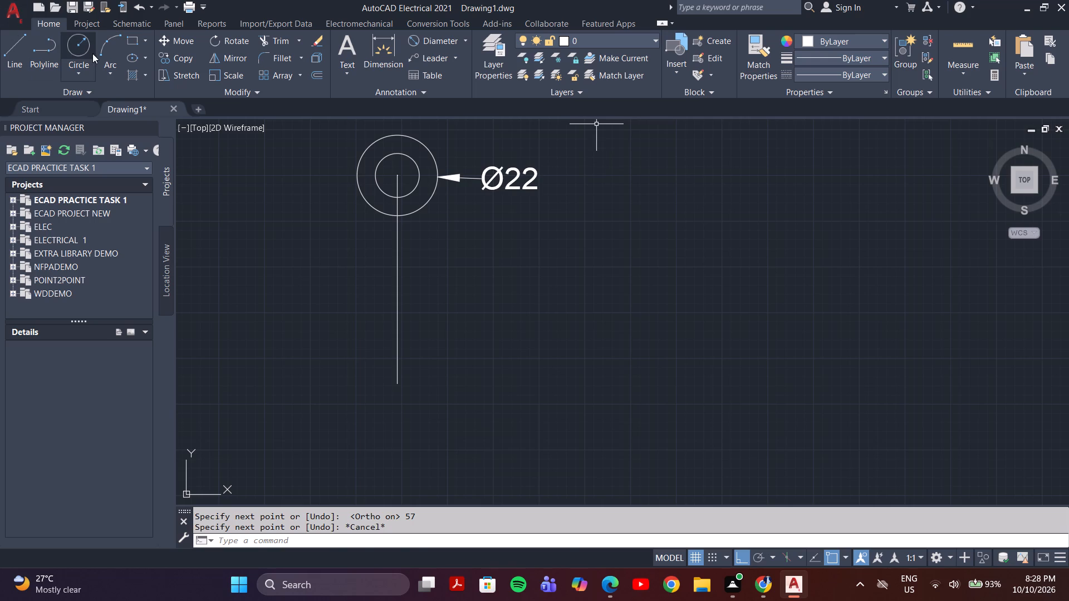
Draw a circle with a 58 mm radius centred on the lower end of the vertical line.
{"action": "left_click", "coordinate": [82, 44]}
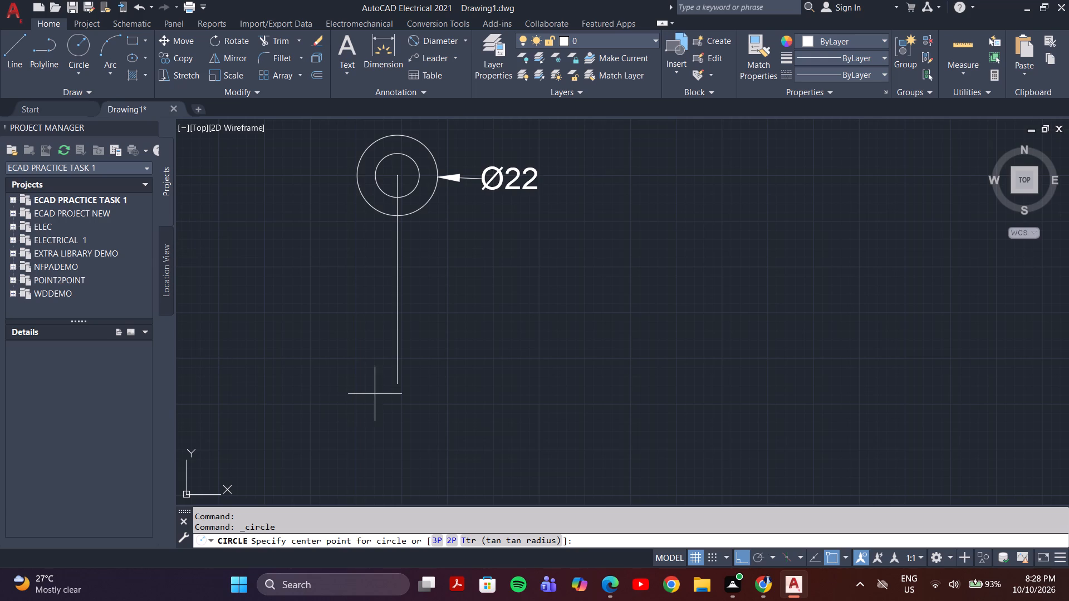
{"action": "left_click", "coordinate": [396, 381]}
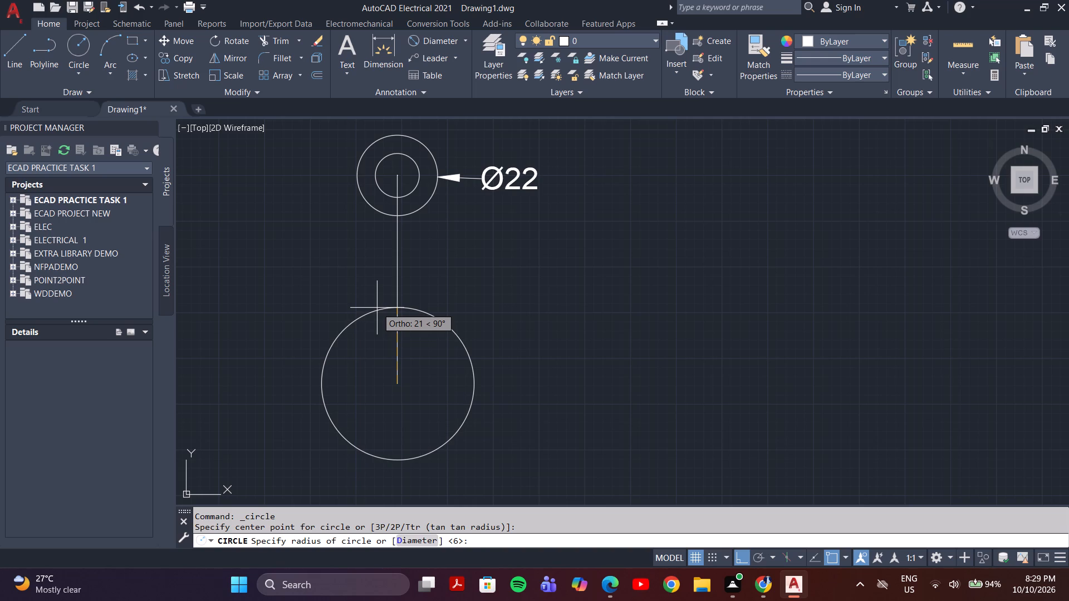
{"action": "type", "text": "58"}
{"action": "key", "text": "Return"}
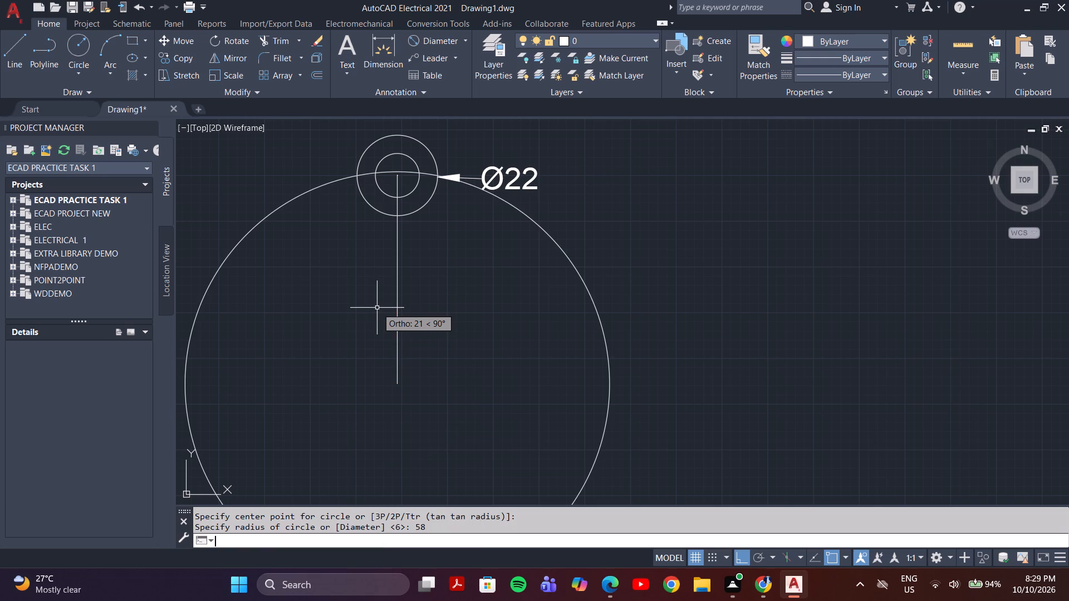
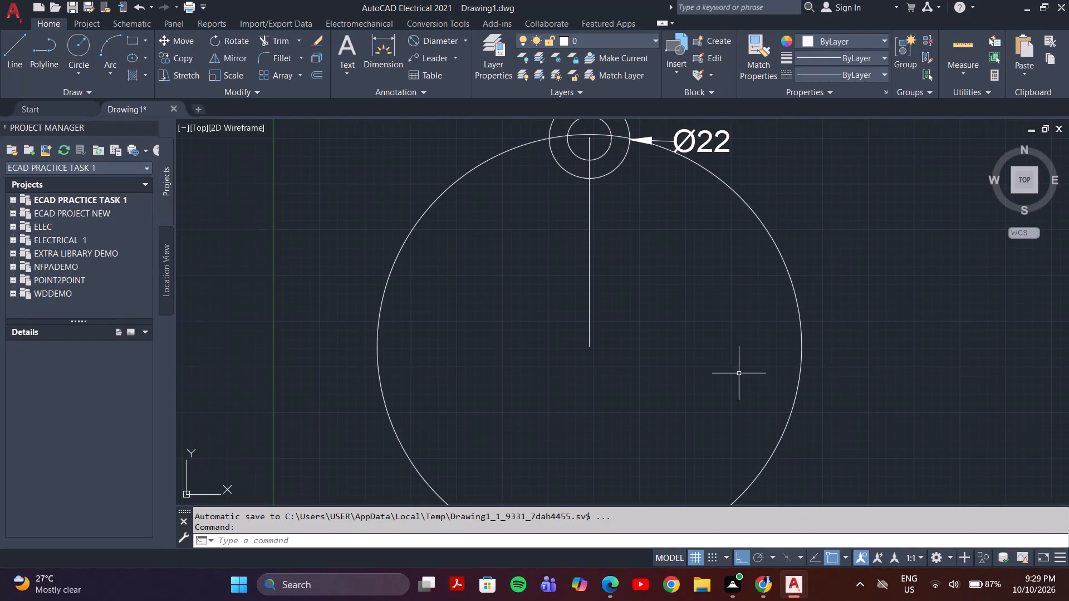
Erase all existing geometry: the three circles, the vertical line and the diameter dimension.
{"action": "scroll", "coordinate": [695, 354], "scroll_direction": "down", "scroll_amount": 1}
{"action": "left_click", "coordinate": [772, 209]}
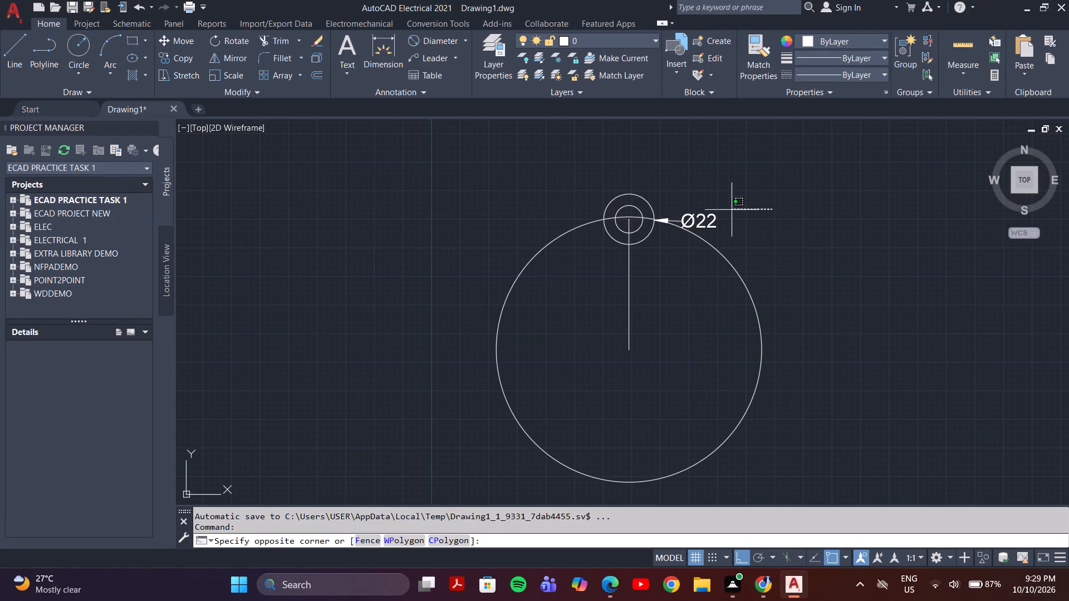
{"action": "left_click", "coordinate": [502, 307]}
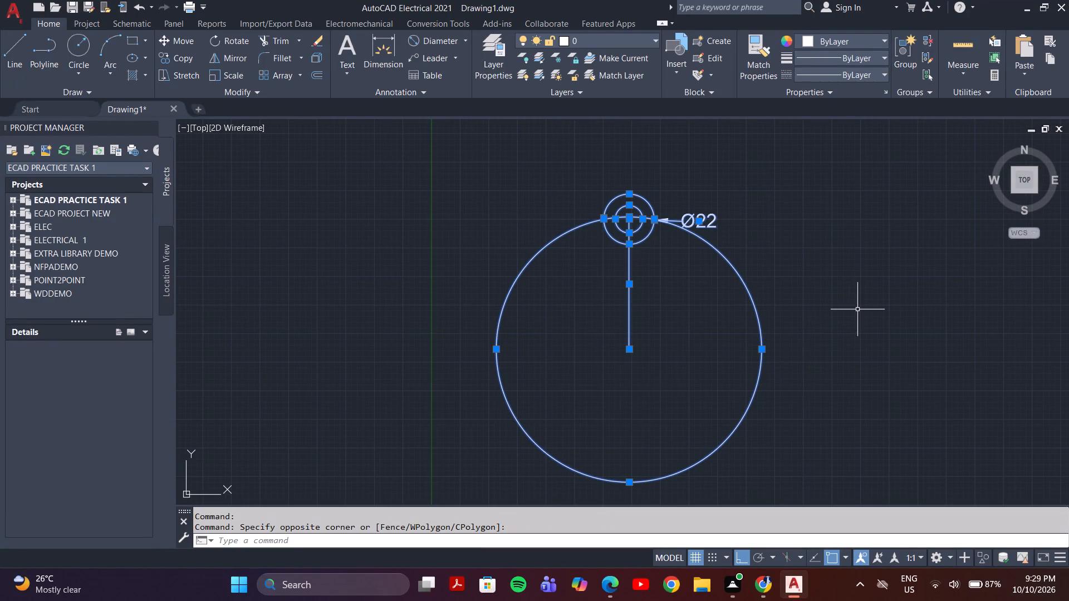
{"action": "key", "text": "Delete"}
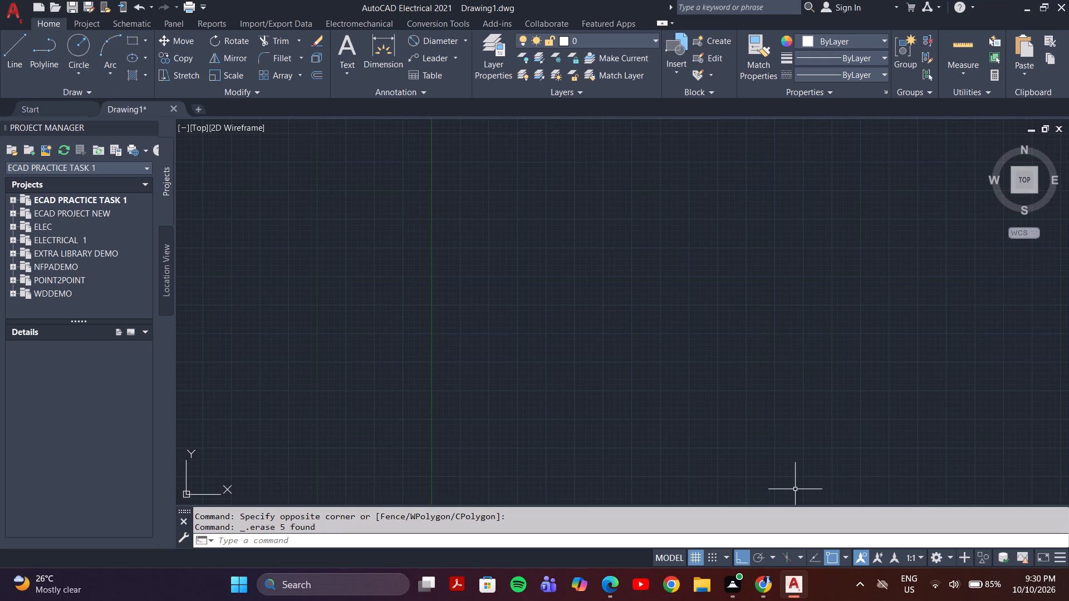
Draw a 32 mm diameter circle in the empty drawing area.
{"action": "scroll", "coordinate": [707, 388], "scroll_direction": "down", "scroll_amount": 3}
{"action": "middle_click_drag", "start_coordinate": [685, 369], "coordinate": [179, 441]}
{"action": "left_click", "coordinate": [76, 44]}
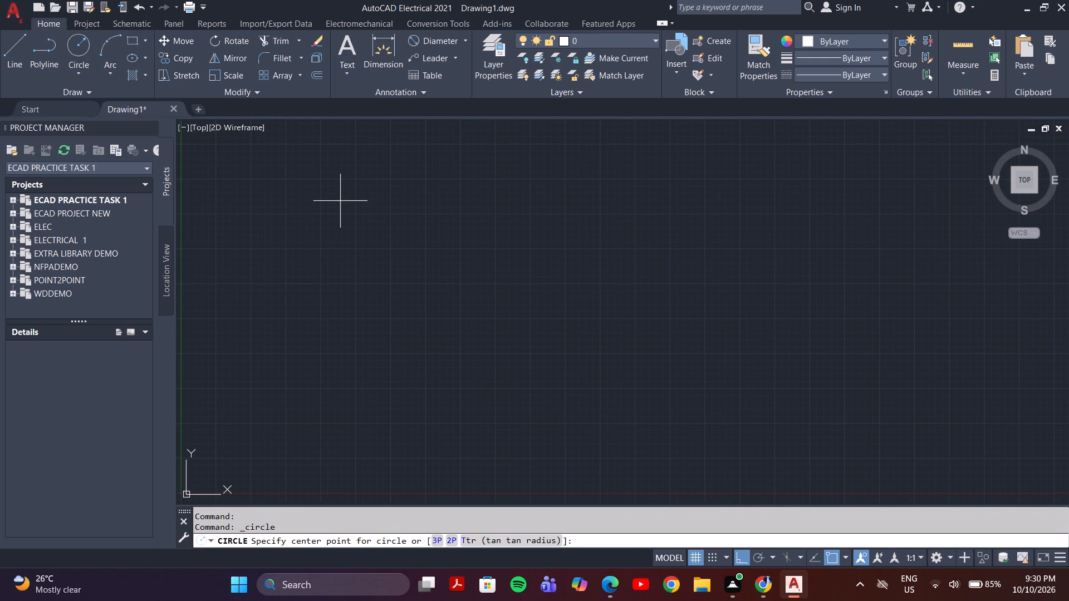
{"action": "left_click", "coordinate": [643, 391]}
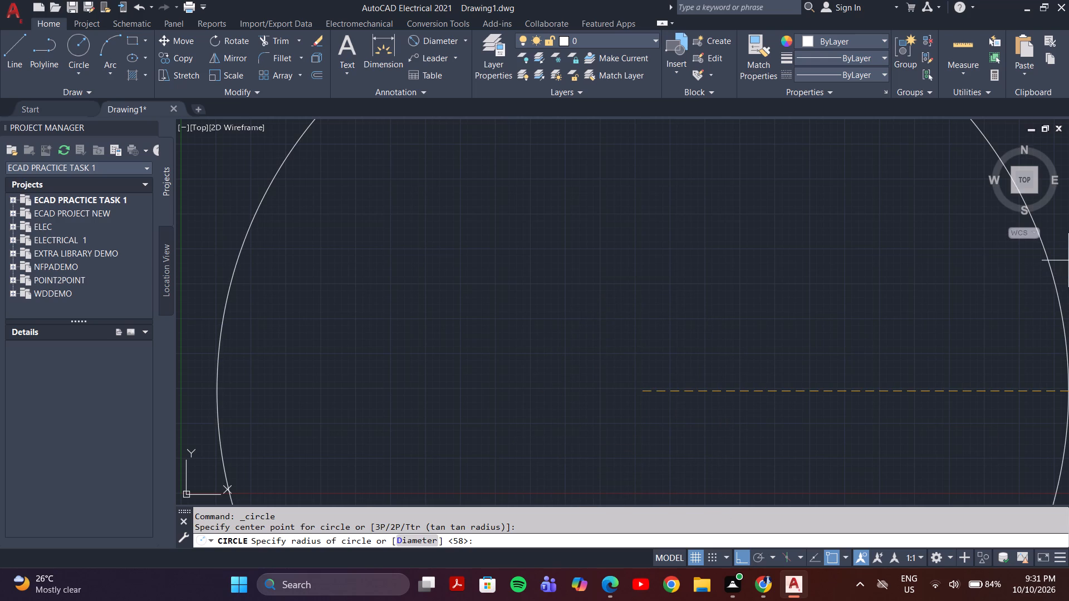
{"action": "type", "text": "32"}
{"action": "key", "text": "BackSpace"}
{"action": "key", "text": "BackSpace"}
{"action": "key", "text": "d"}
{"action": "key", "text": "Return"}
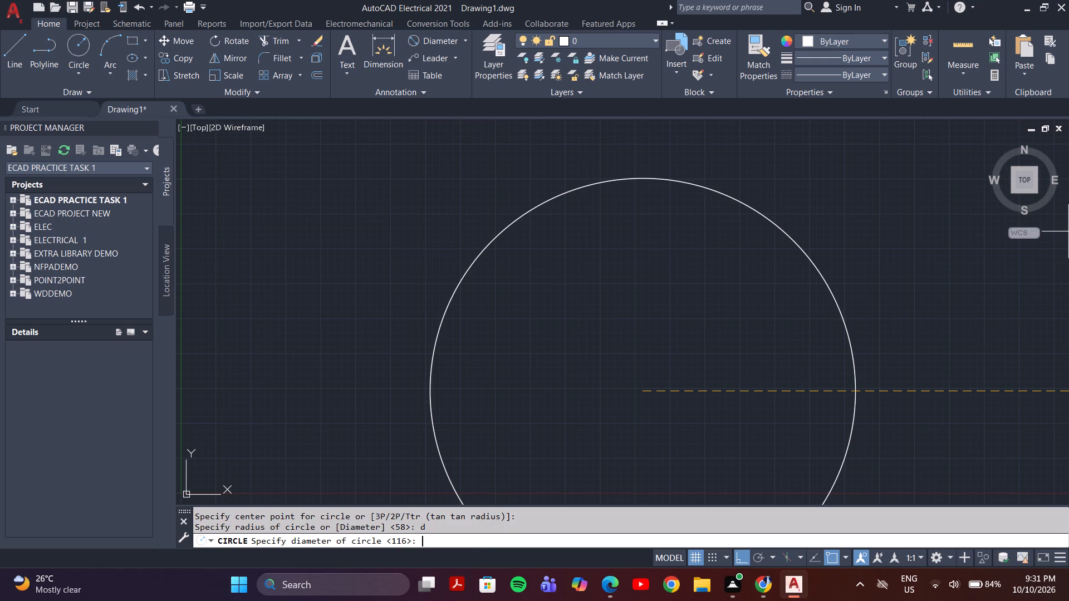
{"action": "type", "text": "32"}
{"action": "key", "text": "Return"}
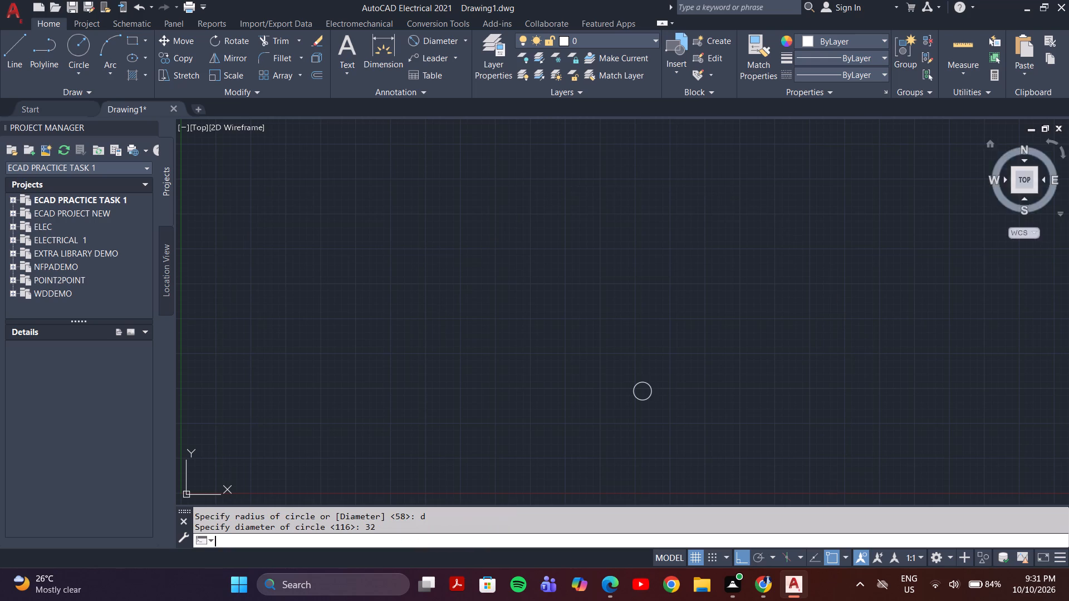
{"action": "scroll", "coordinate": [621, 392], "scroll_direction": "up", "scroll_amount": 3}
{"action": "middle_click_drag", "start_coordinate": [678, 388], "coordinate": [410, 291]}
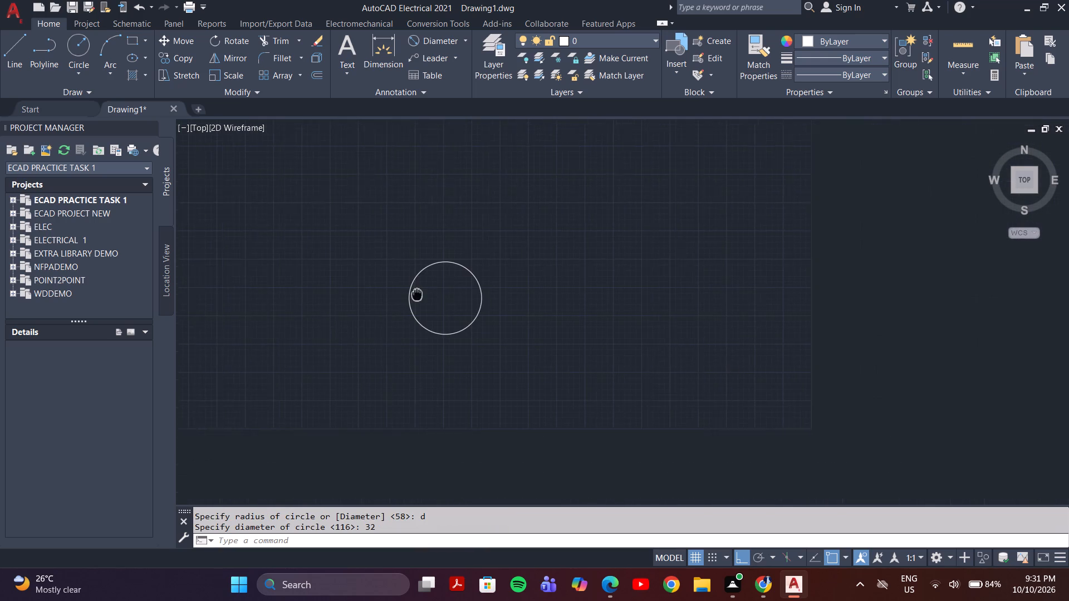
{"action": "middle_click_drag", "start_coordinate": [410, 291], "coordinate": [409, 291]}
{"action": "scroll", "coordinate": [439, 298], "scroll_direction": "up", "scroll_amount": 2}
{"action": "middle_click_drag", "start_coordinate": [441, 298], "coordinate": [615, 399]}
{"action": "middle_click_drag", "start_coordinate": [617, 398], "coordinate": [595, 392]}
{"action": "middle_click_drag", "start_coordinate": [592, 391], "coordinate": [586, 390]}
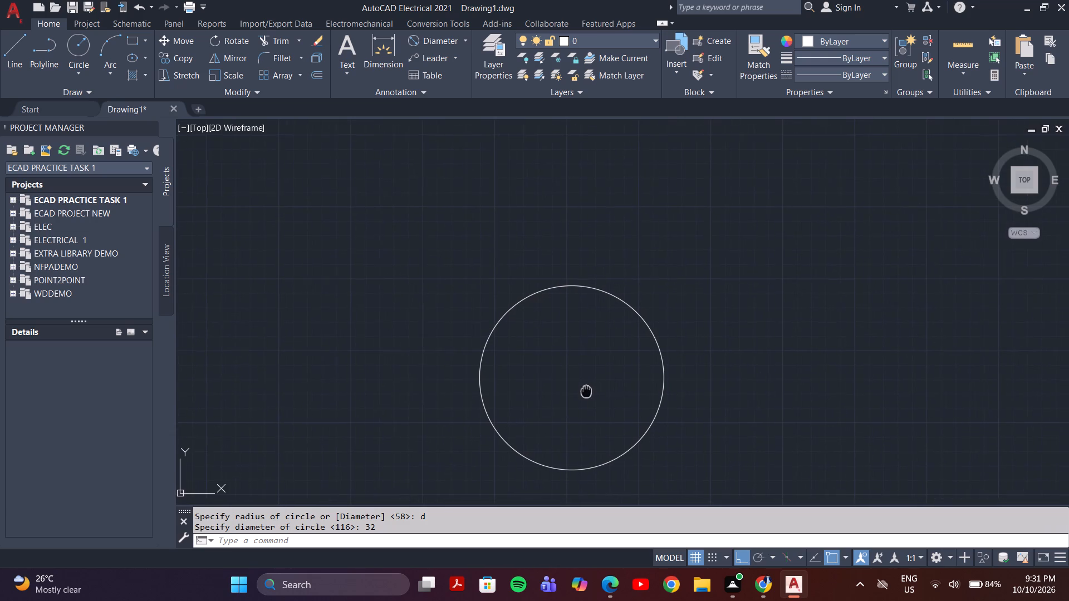
{"action": "middle_click_drag", "start_coordinate": [586, 390], "coordinate": [587, 390]}
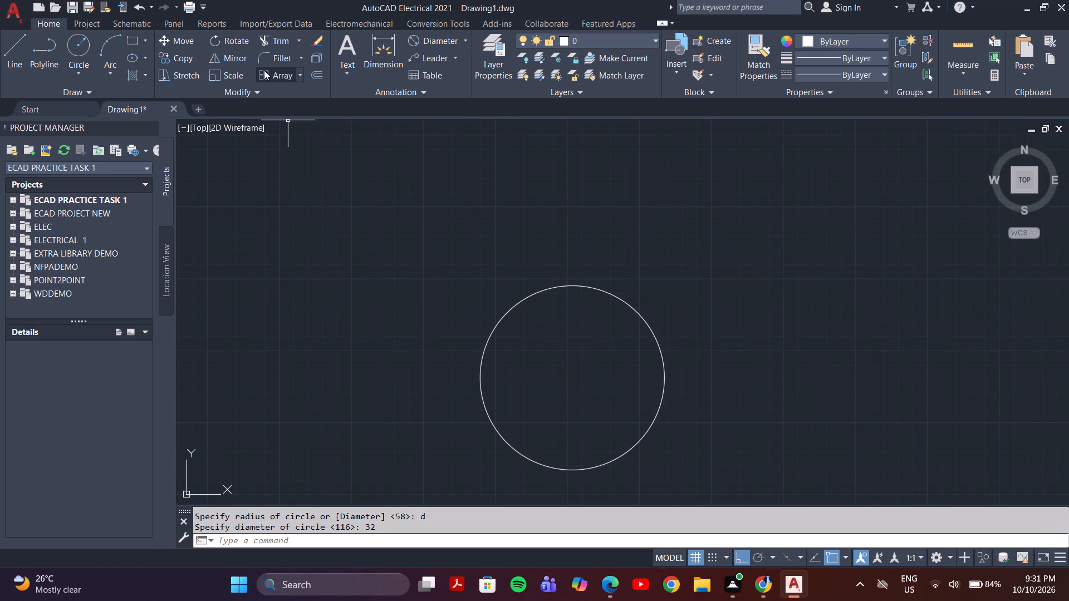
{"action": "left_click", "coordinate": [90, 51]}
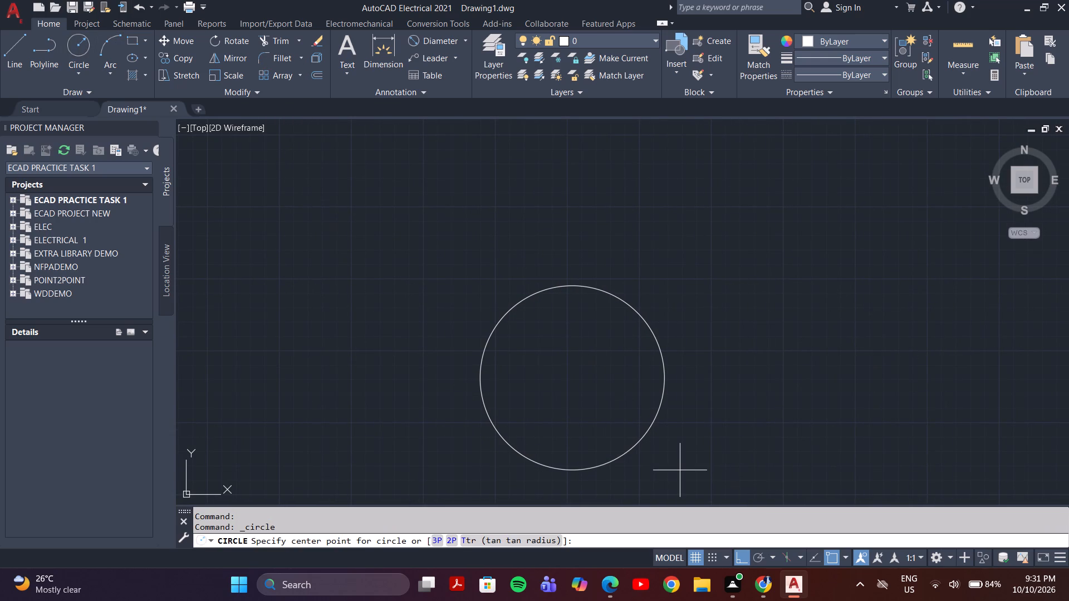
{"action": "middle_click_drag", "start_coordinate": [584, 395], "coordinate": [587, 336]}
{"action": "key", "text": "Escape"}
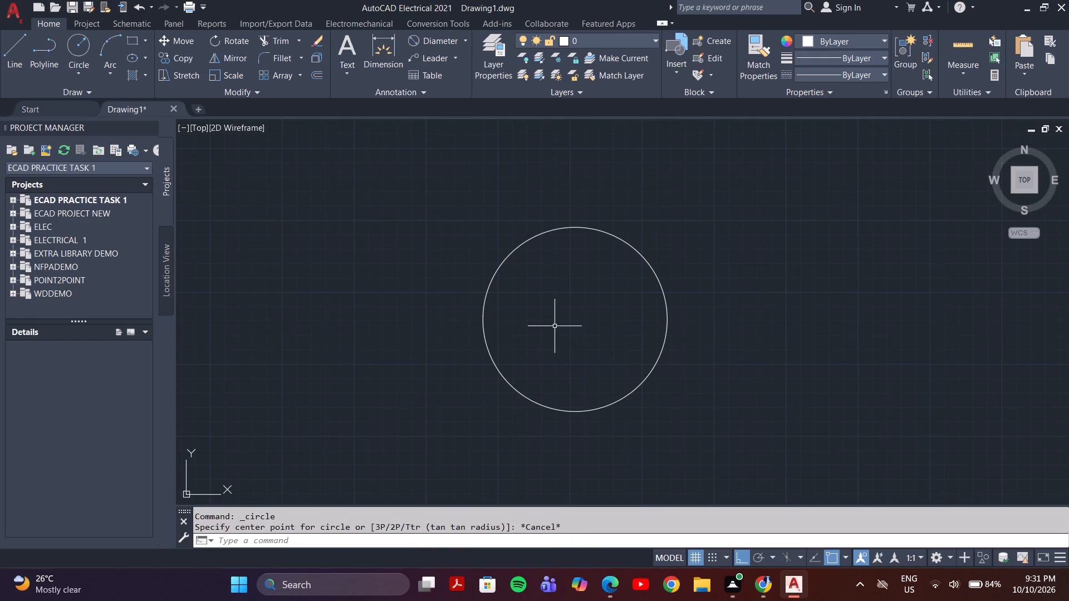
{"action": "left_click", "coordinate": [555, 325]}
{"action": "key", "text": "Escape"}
Draw a 22 mm diameter circle concentric with the 32 mm circle.
{"action": "left_click", "coordinate": [81, 40]}
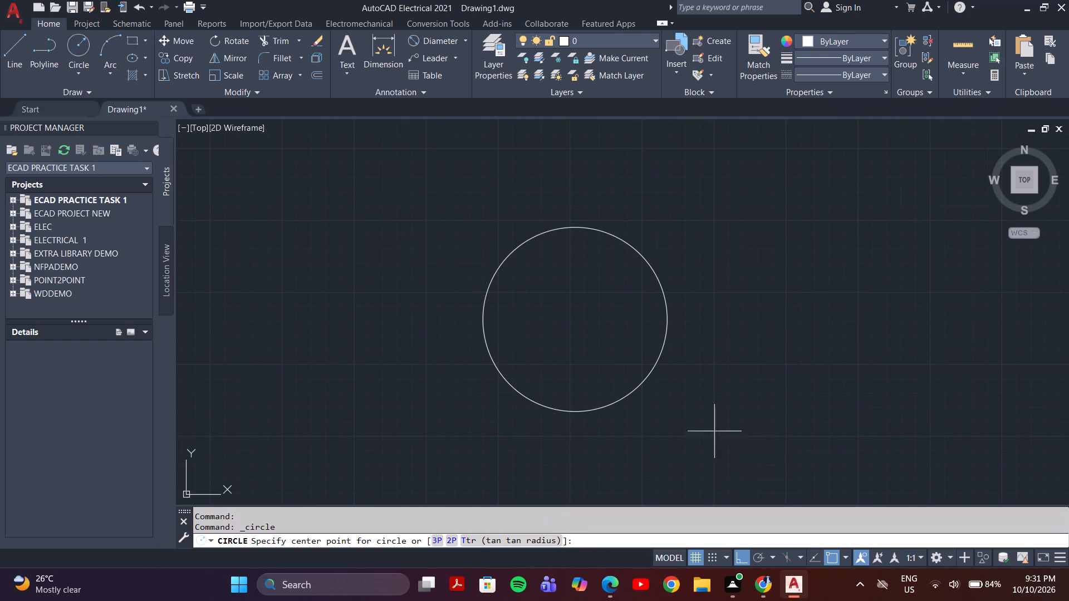
{"action": "left_click", "coordinate": [576, 319]}
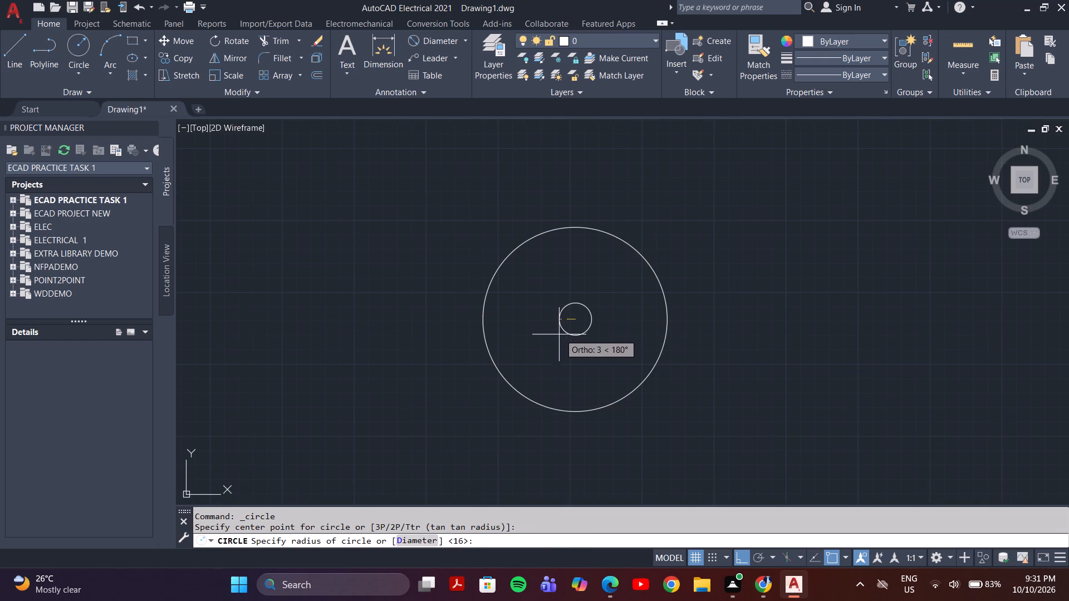
{"action": "key", "text": "d"}
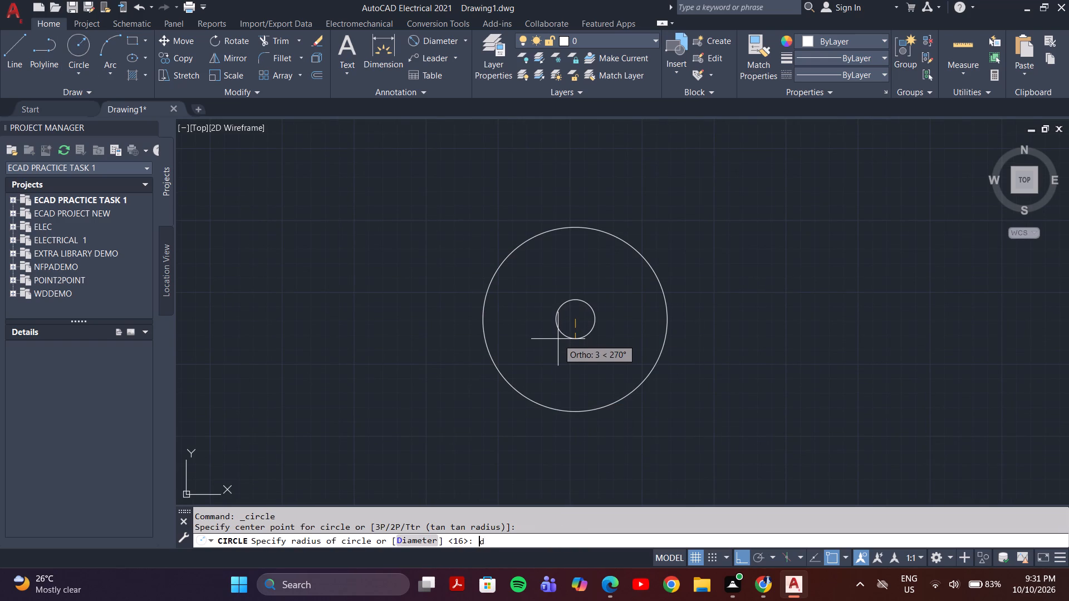
{"action": "key", "text": "Return"}
{"action": "type", "text": "22"}
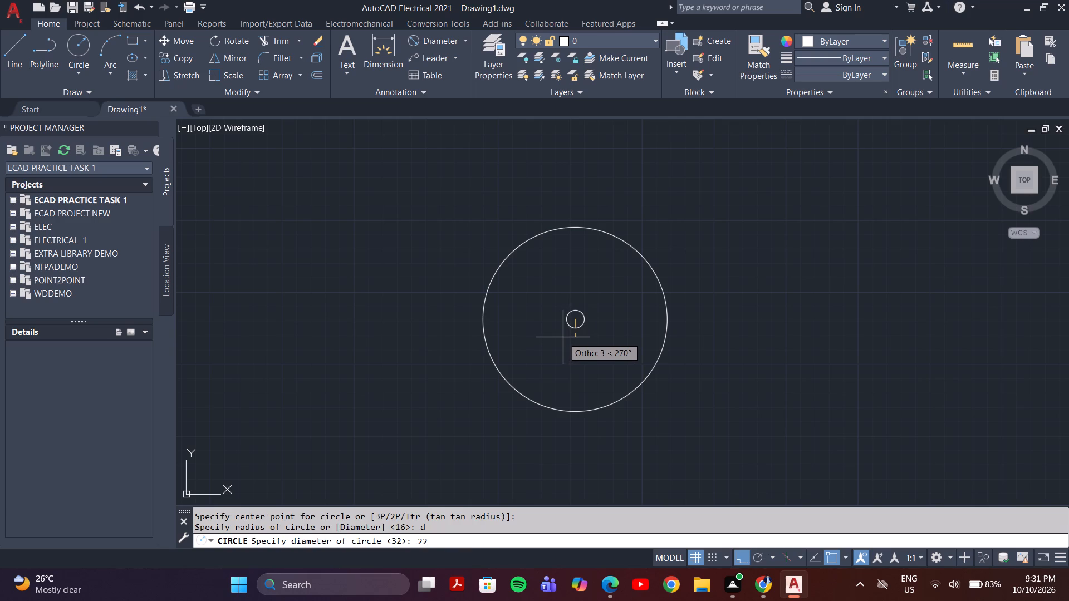
{"action": "key", "text": "Return"}
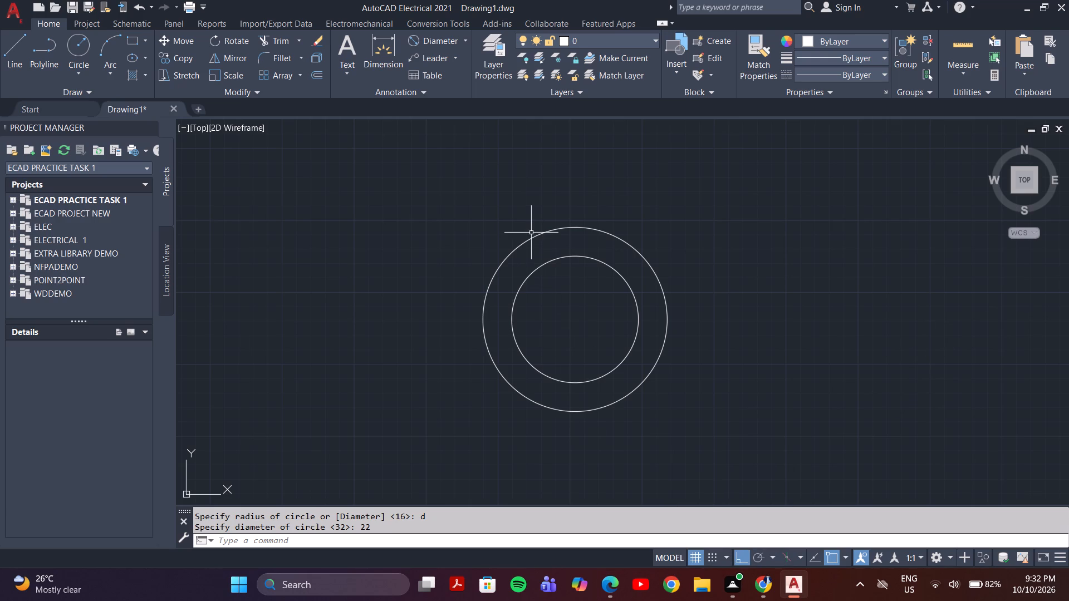
Draw a circle with a 39 mm radius around the common centre of the two circles.
{"action": "left_click", "coordinate": [68, 48]}
{"action": "left_click", "coordinate": [574, 319]}
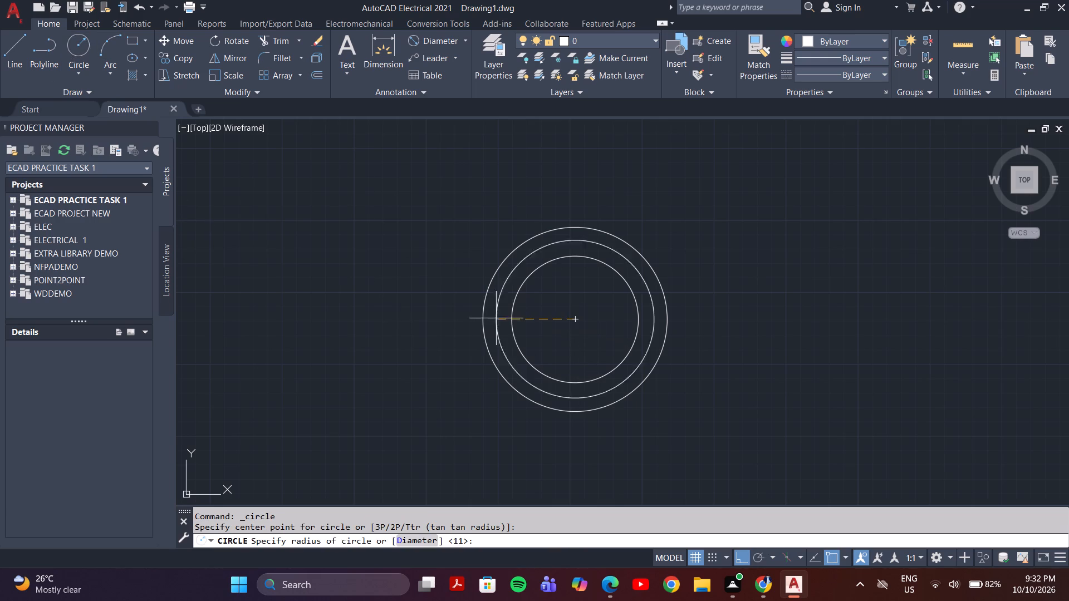
{"action": "key", "text": "3"}
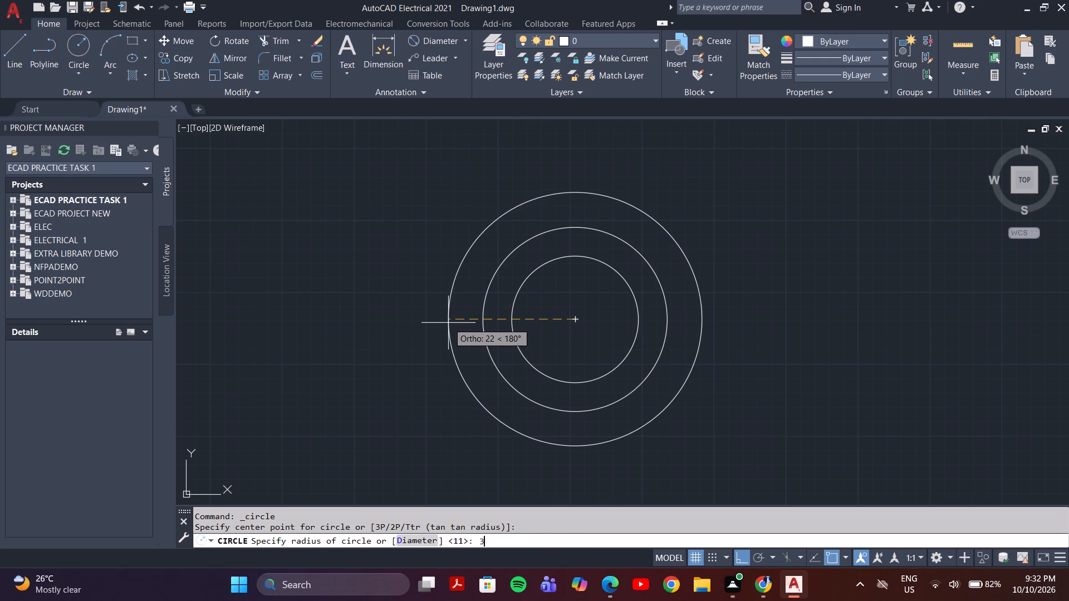
{"action": "key", "text": "9"}
{"action": "key", "text": "Return"}
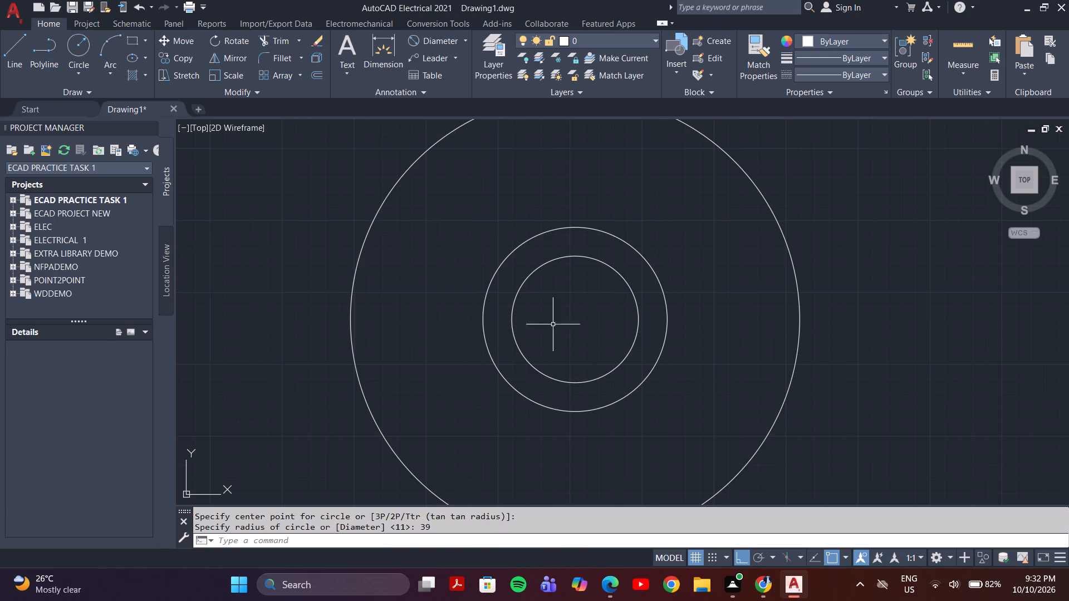
{"action": "scroll", "coordinate": [590, 332], "scroll_direction": "down", "scroll_amount": 1}
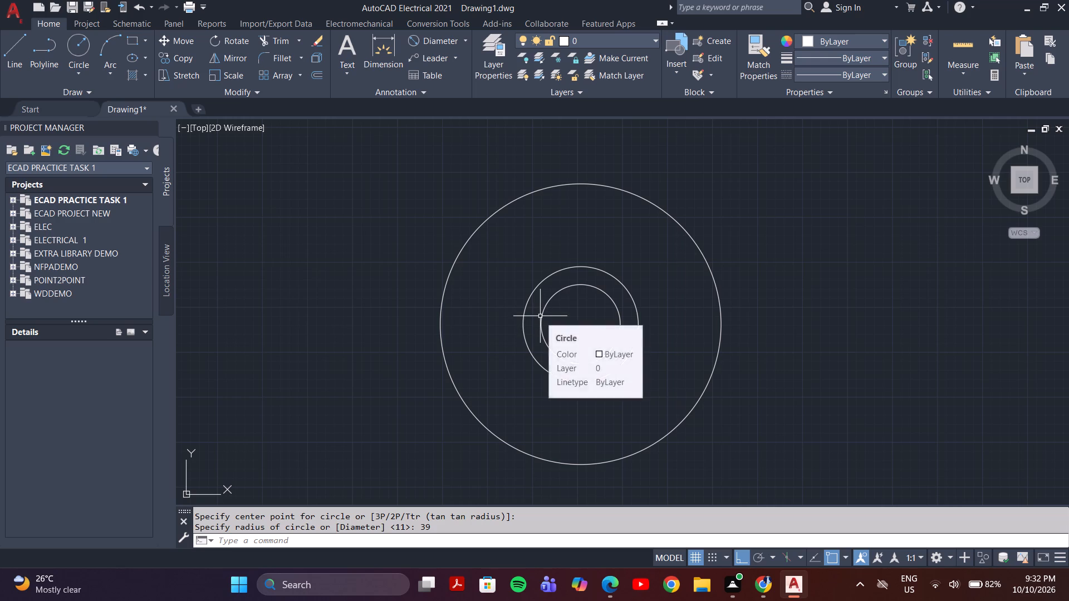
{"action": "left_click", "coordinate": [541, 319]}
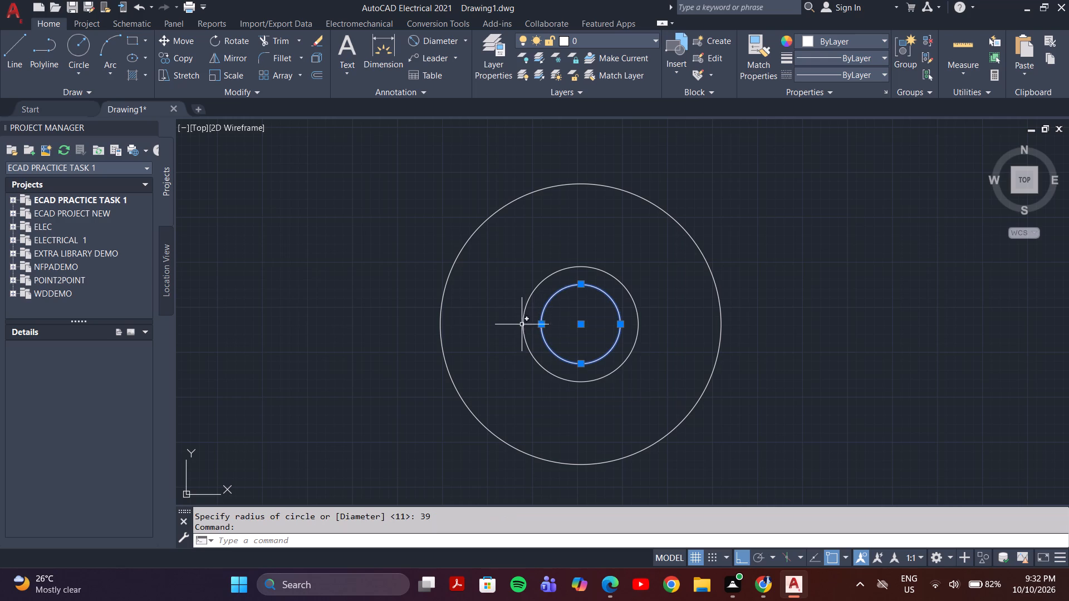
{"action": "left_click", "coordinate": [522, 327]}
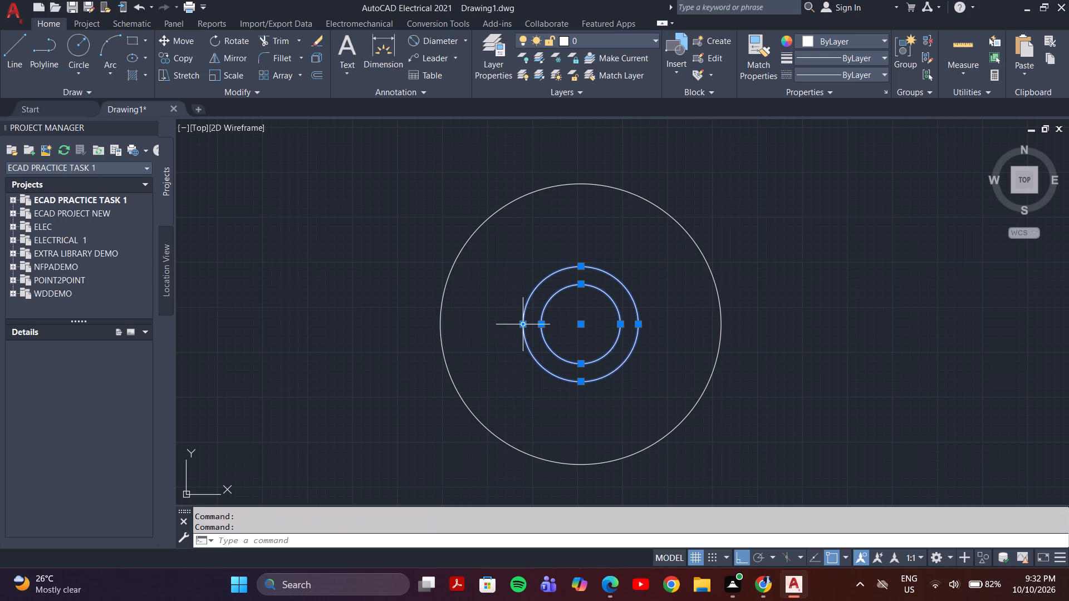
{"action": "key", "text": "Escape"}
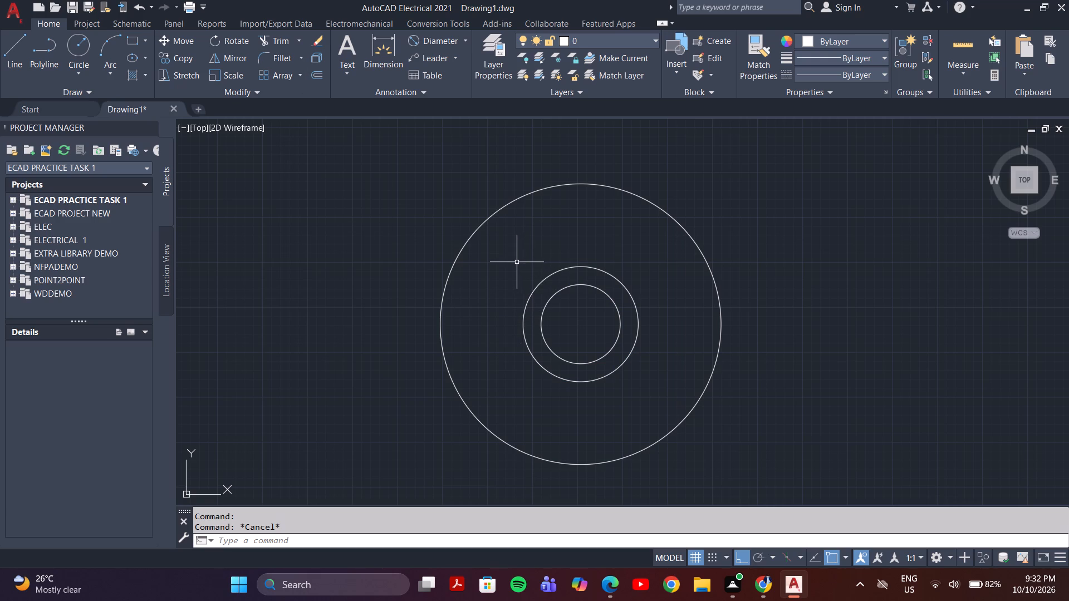
Draw a circle with a 29 mm radius centred on the same point as the other three circles.
{"action": "left_click", "coordinate": [76, 40]}
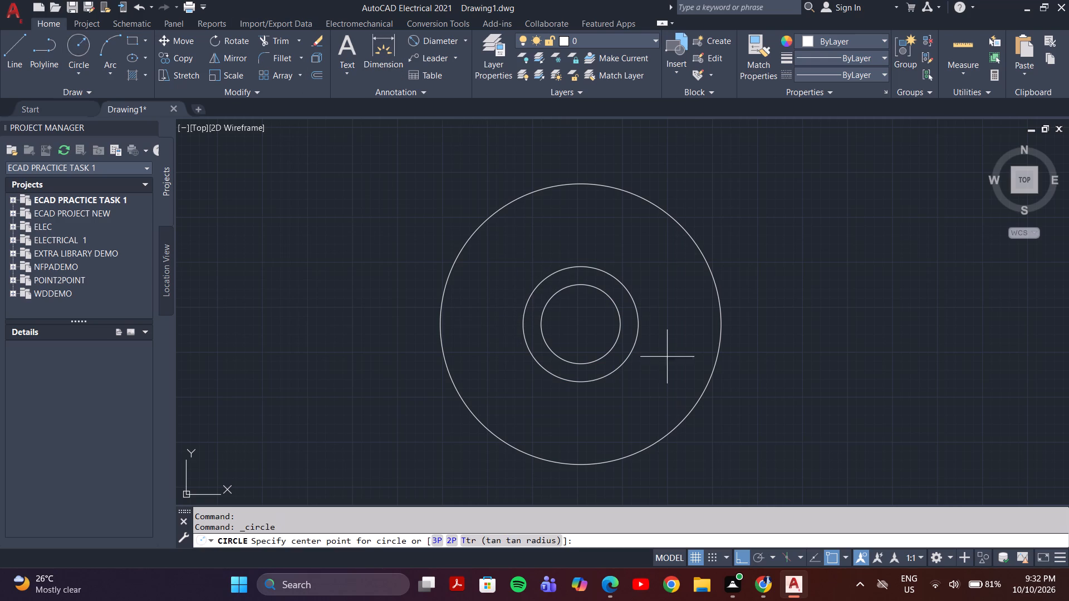
{"action": "left_click", "coordinate": [579, 322]}
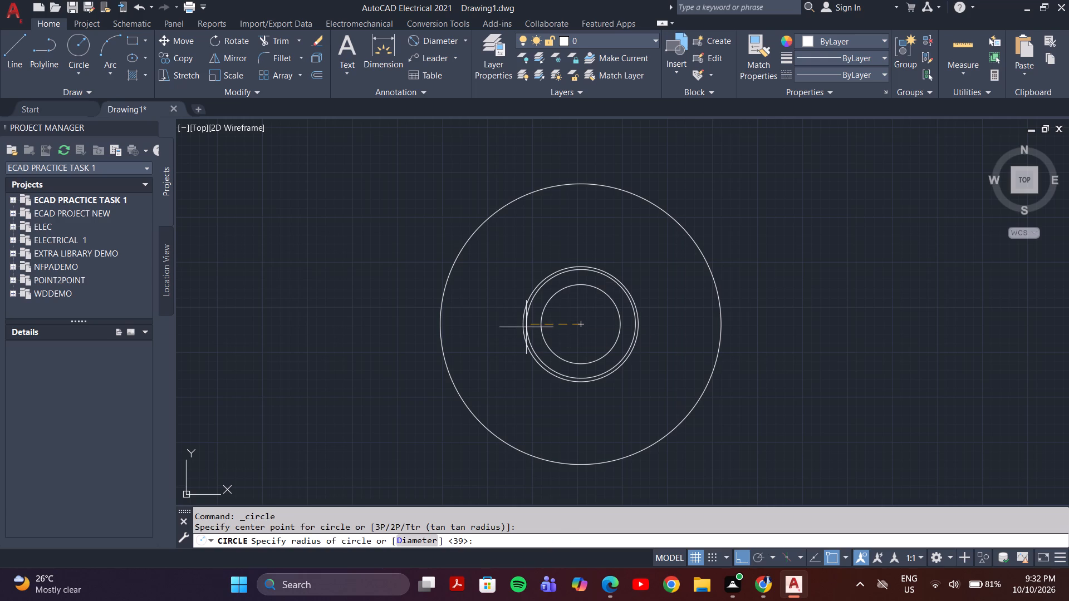
{"action": "type", "text": "29"}
{"action": "key", "text": "Return"}
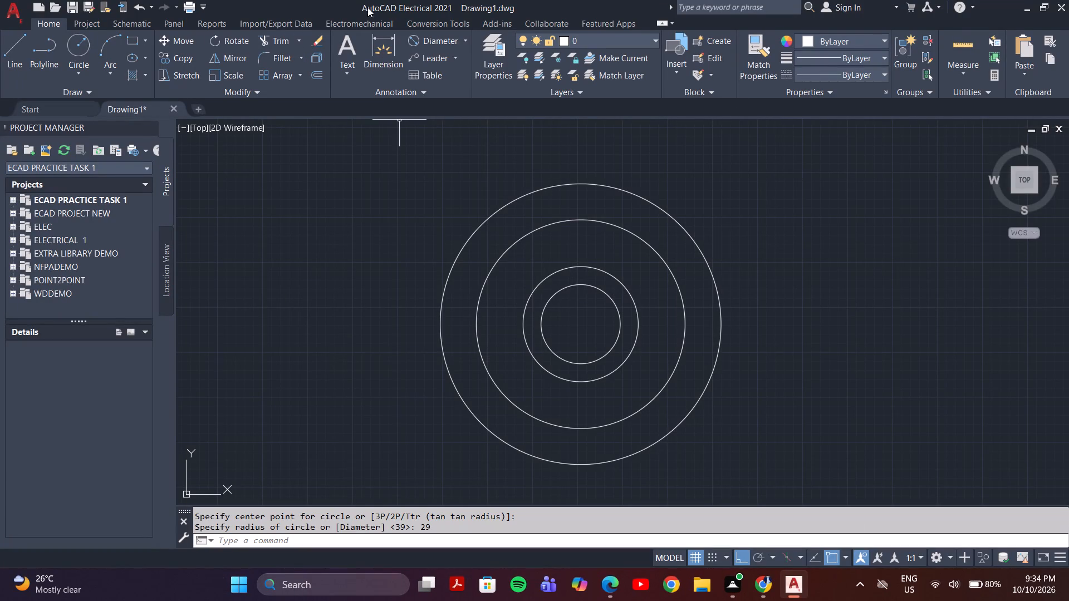
Add diameter dimensions to the two innermost circles, placing both texts outside the largest circle's right side, the larger diameter's text above the other.
{"action": "left_click", "coordinate": [438, 36]}
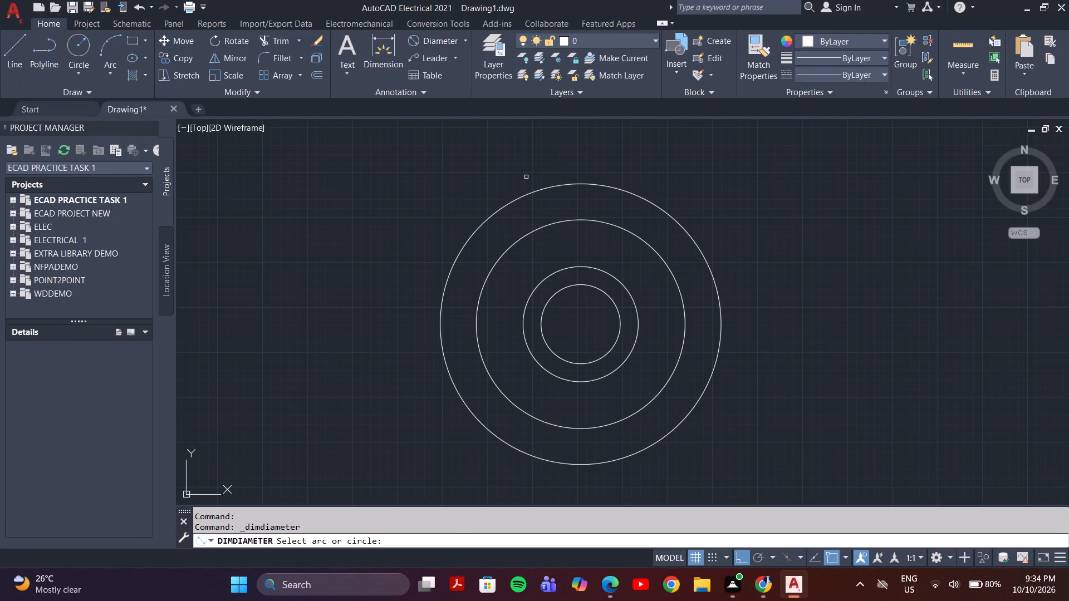
{"action": "left_click", "coordinate": [619, 322]}
{"action": "left_click", "coordinate": [779, 322]}
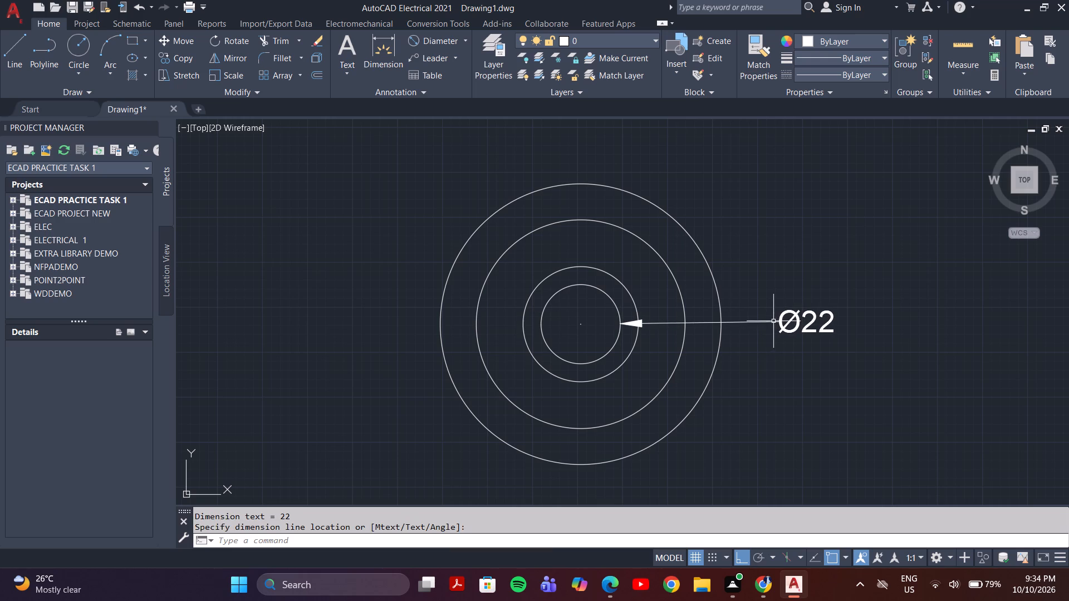
{"action": "key", "text": "space"}
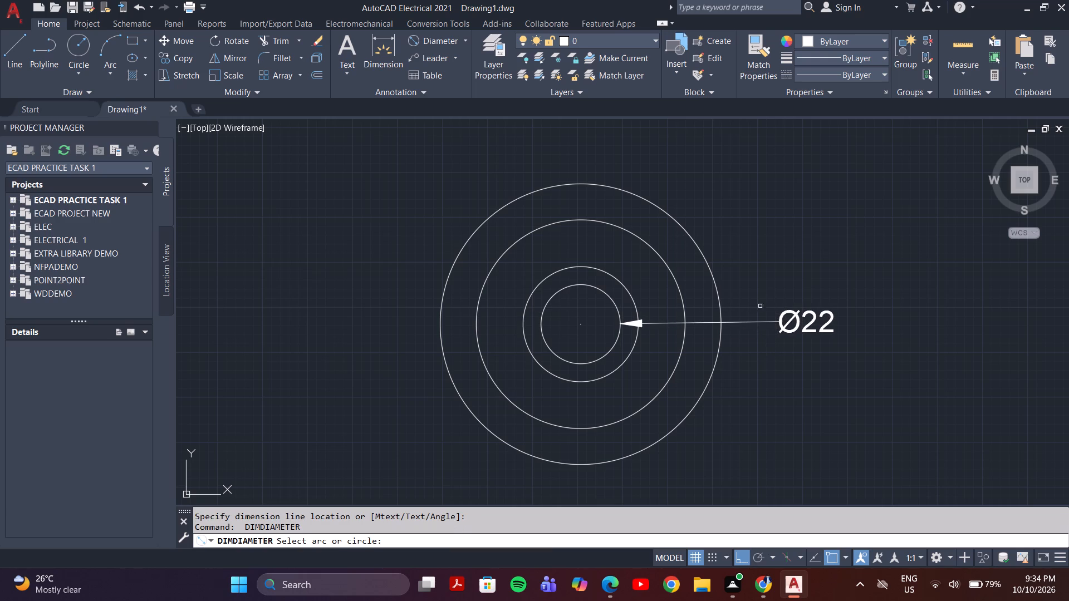
{"action": "left_click", "coordinate": [632, 300]}
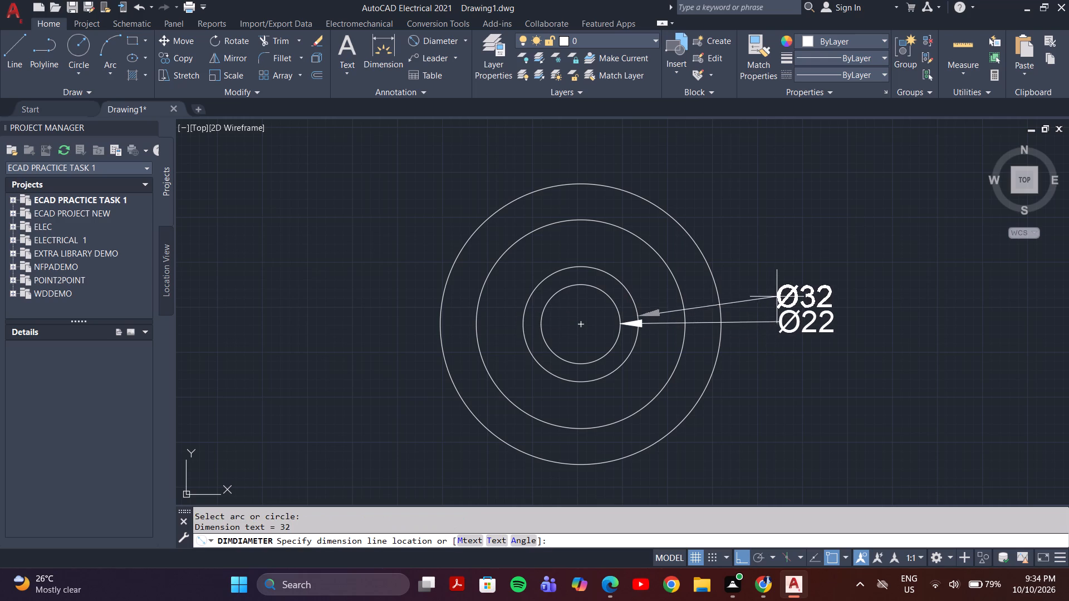
{"action": "left_click", "coordinate": [772, 292]}
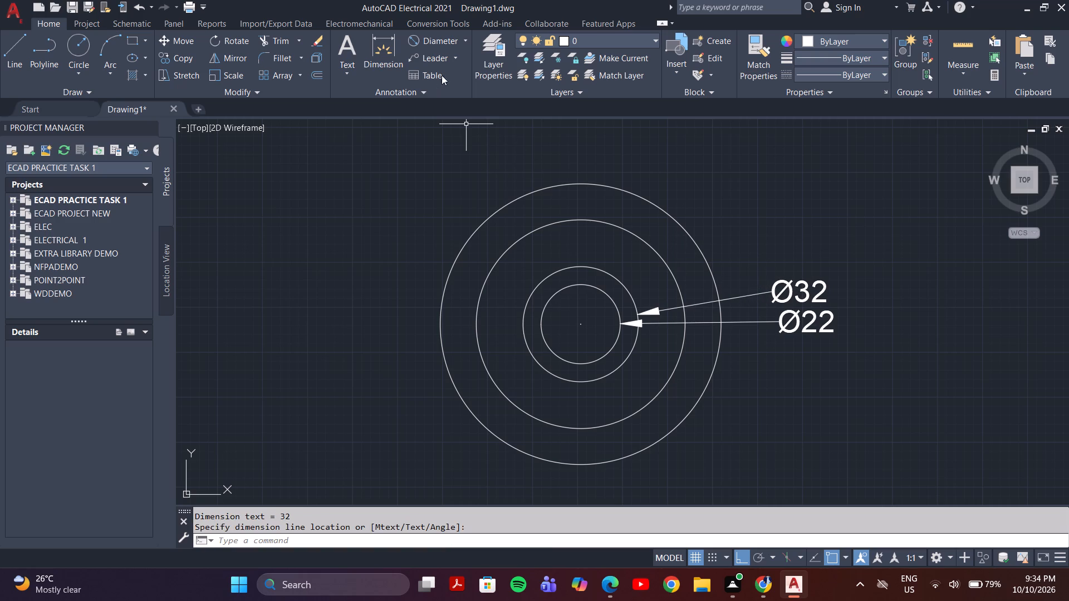
Add radius dimensions to the two outer circles, stacking both texts above the diameter dimensions with the largest circle's text on top.
{"action": "left_click", "coordinate": [451, 46]}
{"action": "left_click", "coordinate": [470, 36]}
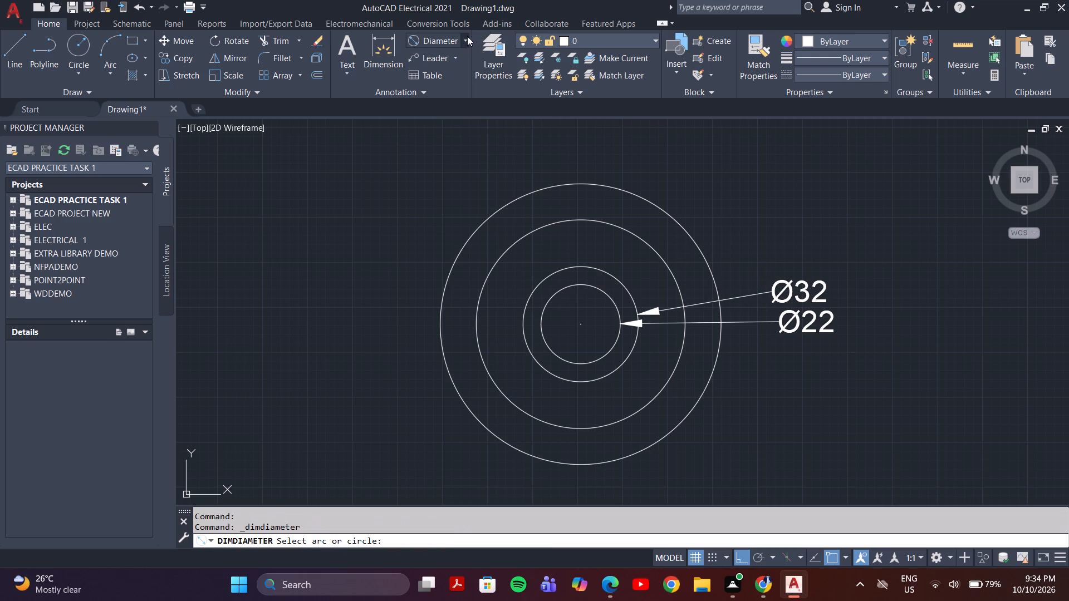
{"action": "left_click", "coordinate": [467, 40]}
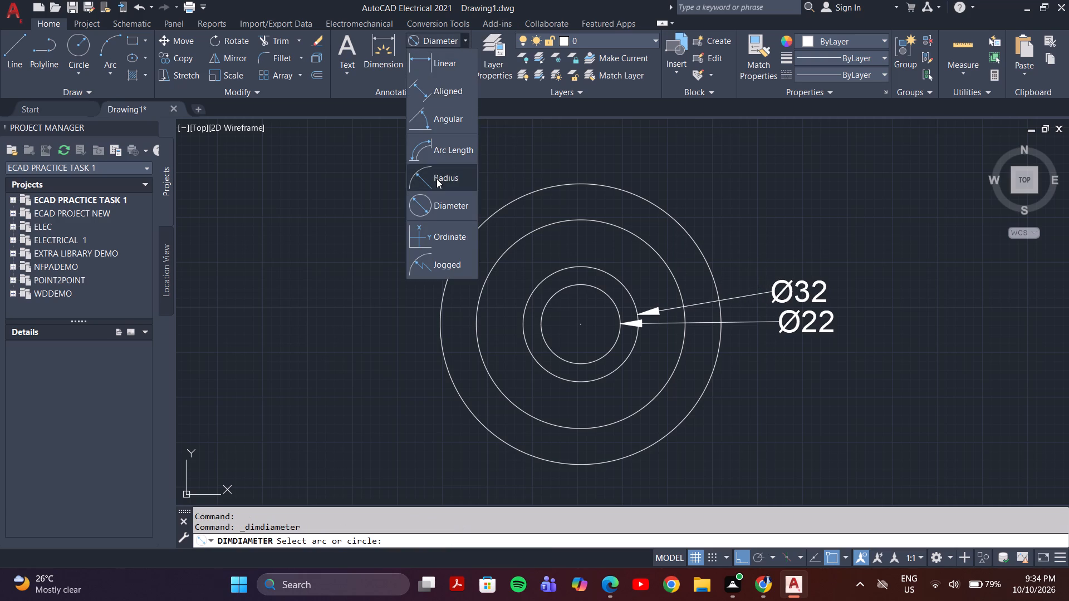
{"action": "left_click", "coordinate": [437, 179]}
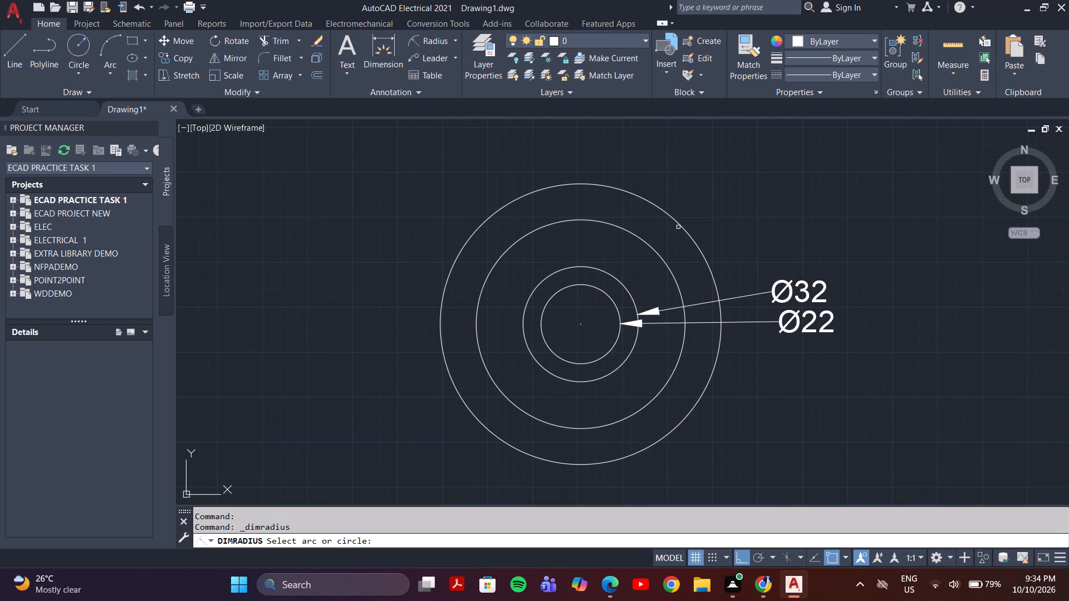
{"action": "left_click", "coordinate": [687, 228]}
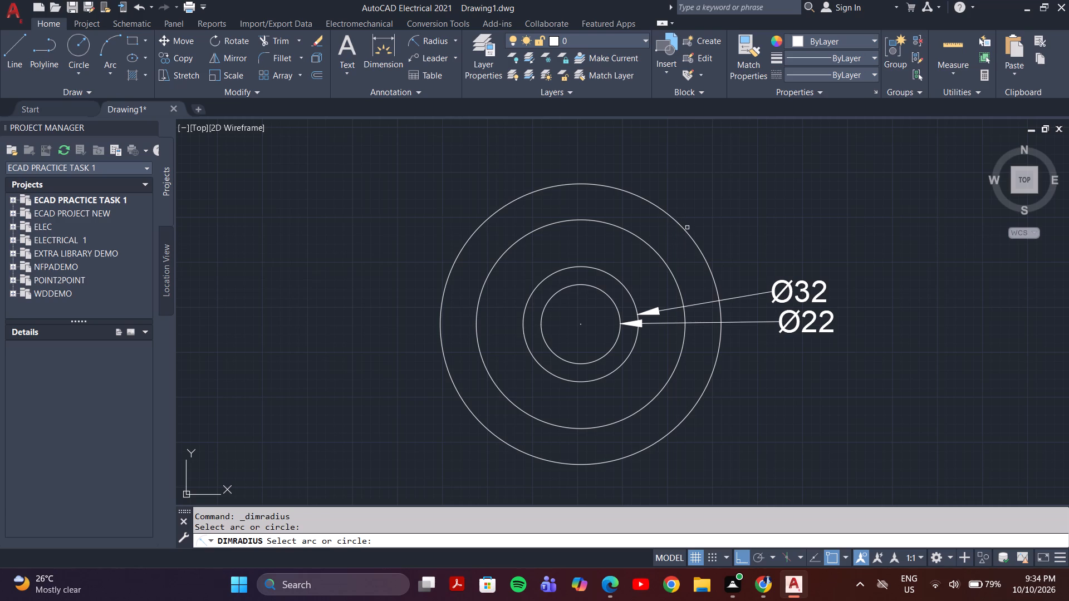
{"action": "left_click", "coordinate": [685, 230]}
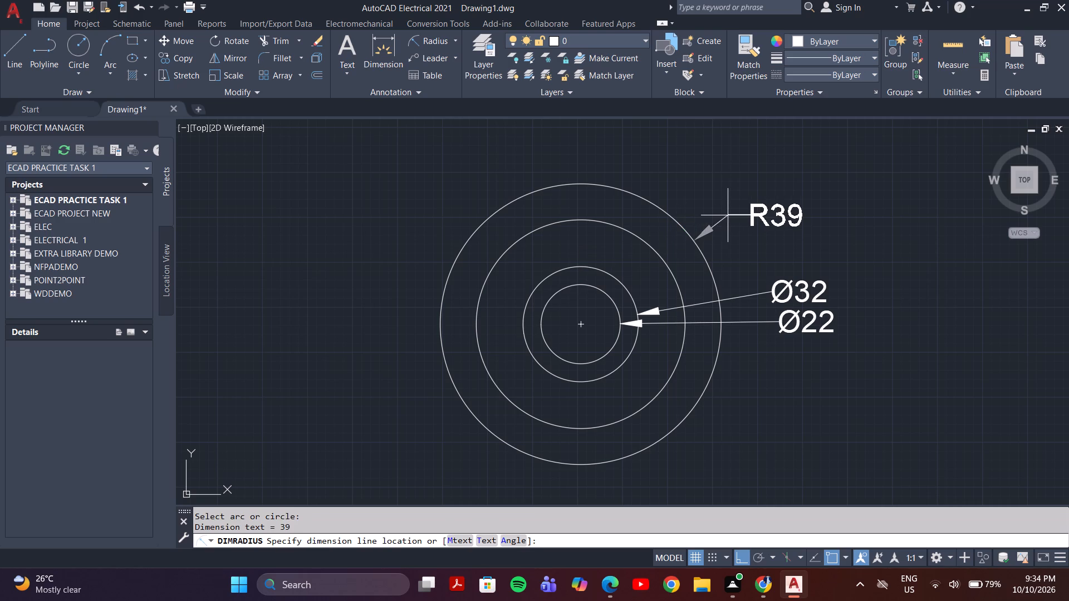
{"action": "left_click", "coordinate": [730, 213]}
{"action": "key", "text": "space"}
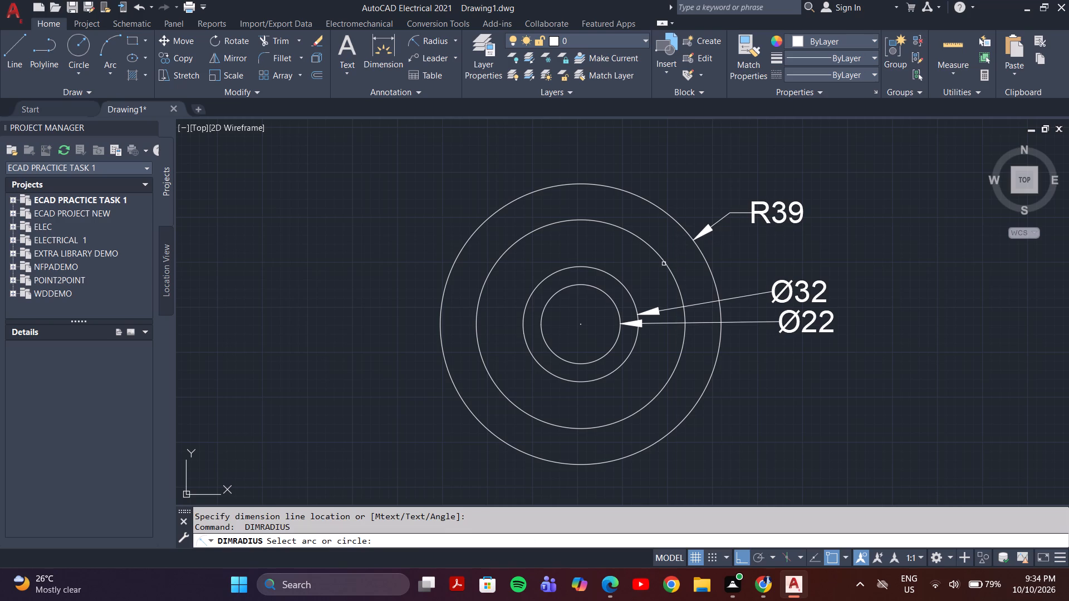
{"action": "left_click", "coordinate": [669, 268]}
{"action": "left_click", "coordinate": [739, 252]}
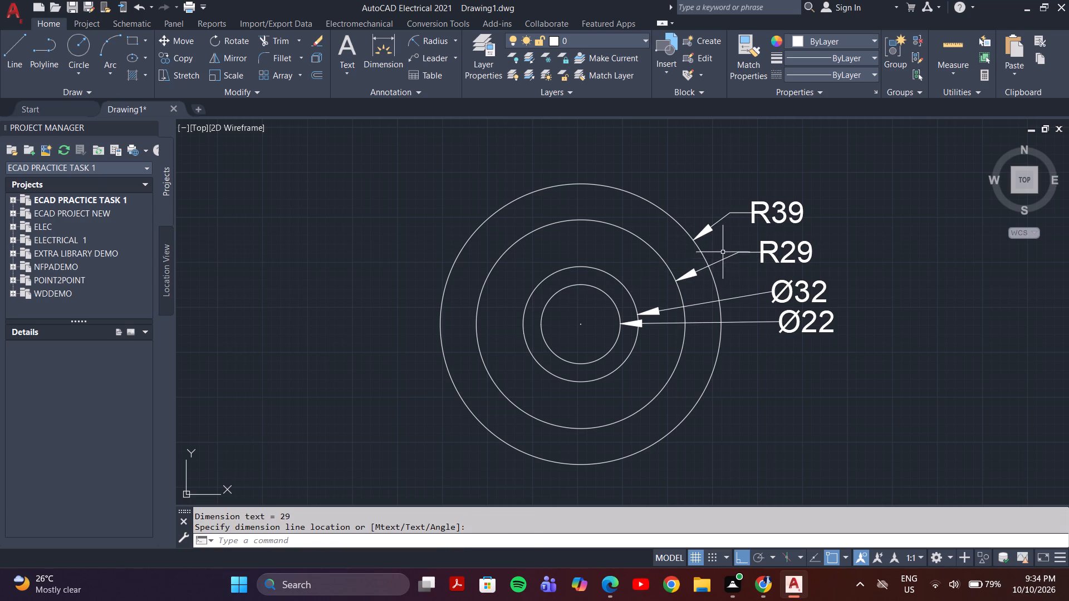
Load the ISO dash linetype ACAD_ISO02W100 from acad.lin into the drawing.
{"action": "left_click", "coordinate": [564, 270]}
{"action": "left_click", "coordinate": [862, 54]}
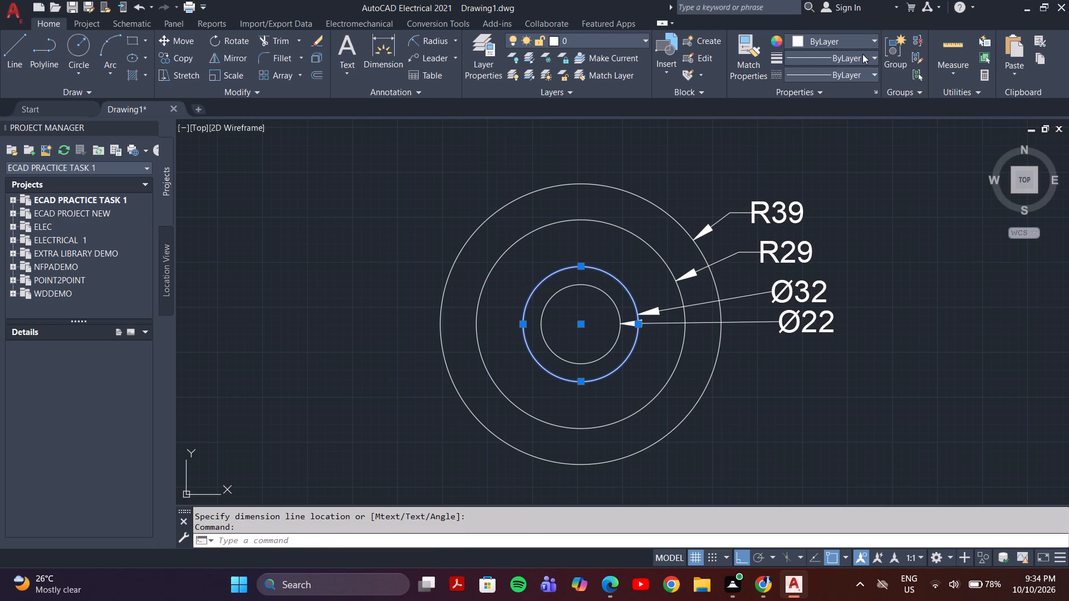
{"action": "left_click", "coordinate": [859, 59]}
{"action": "left_click", "coordinate": [866, 71]}
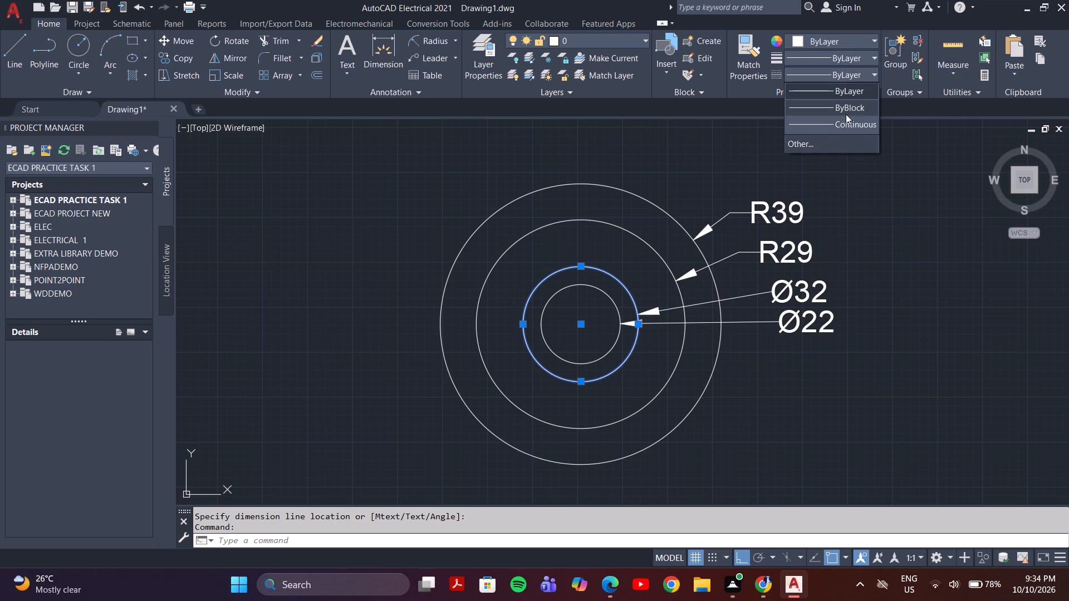
{"action": "left_click", "coordinate": [817, 144]}
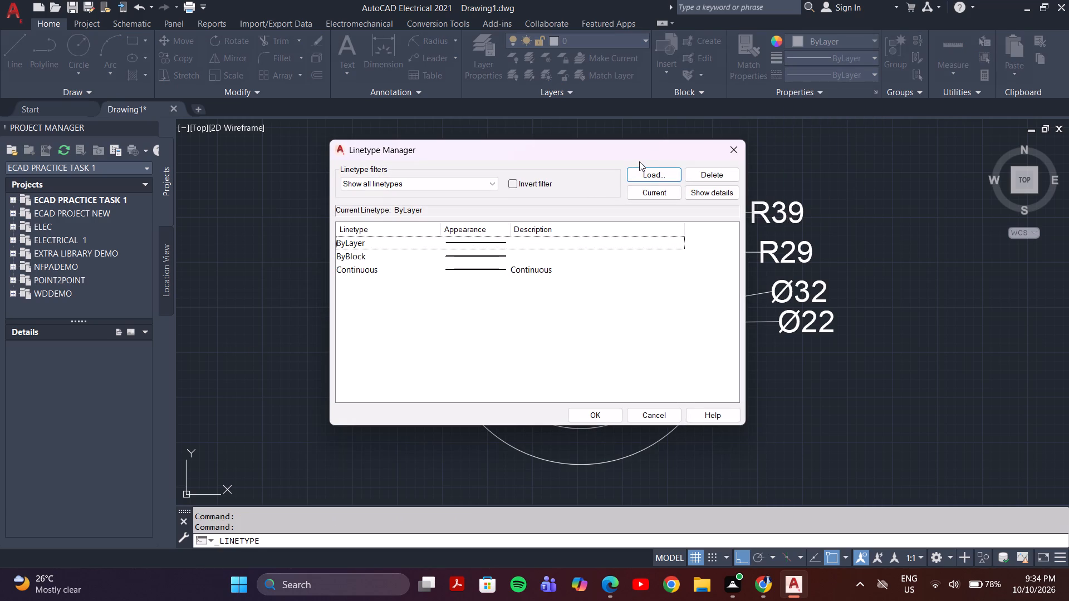
{"action": "left_click", "coordinate": [646, 175]}
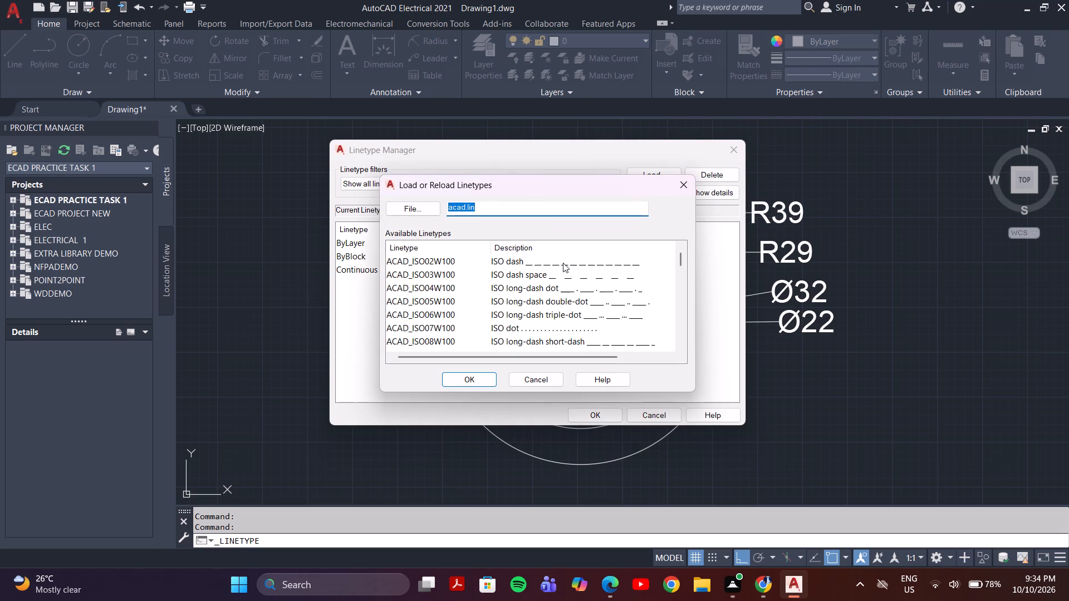
{"action": "left_click", "coordinate": [563, 263]}
{"action": "left_click", "coordinate": [464, 383]}
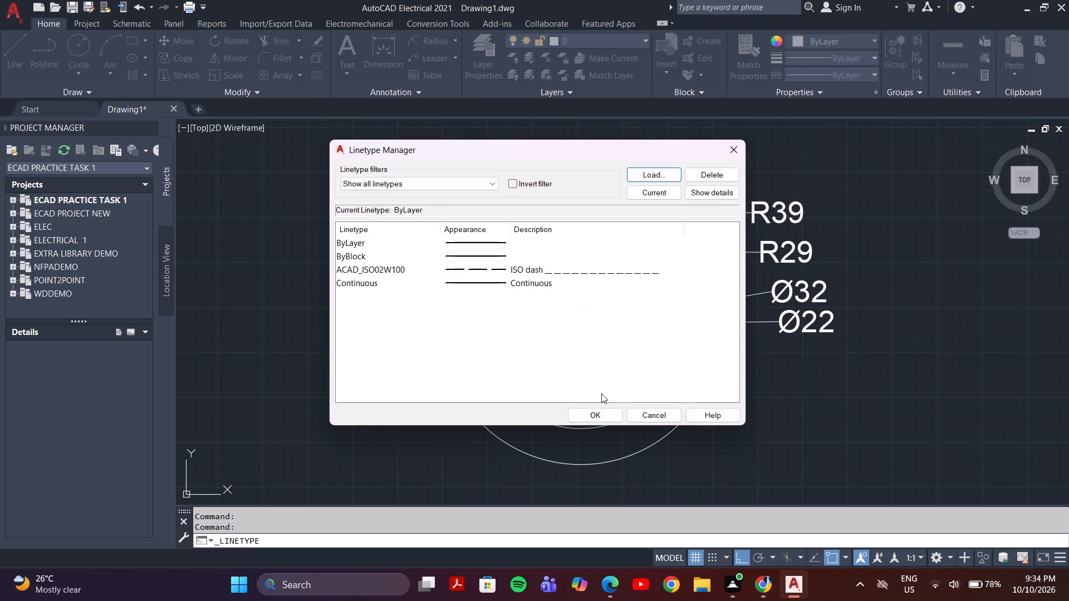
{"action": "left_click", "coordinate": [639, 179]}
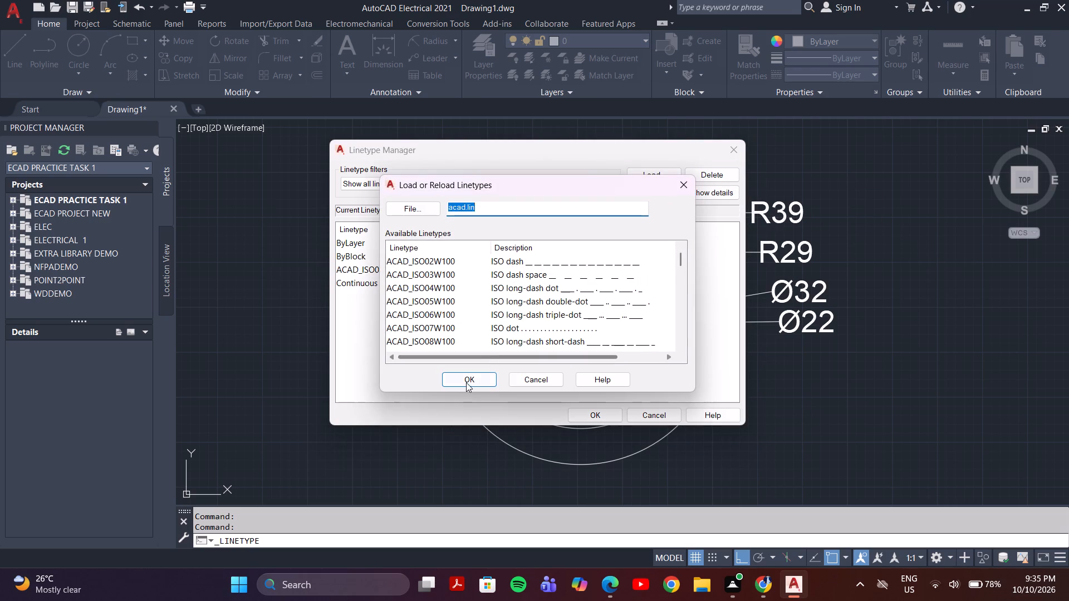
{"action": "left_click", "coordinate": [466, 382]}
{"action": "left_click", "coordinate": [618, 242]}
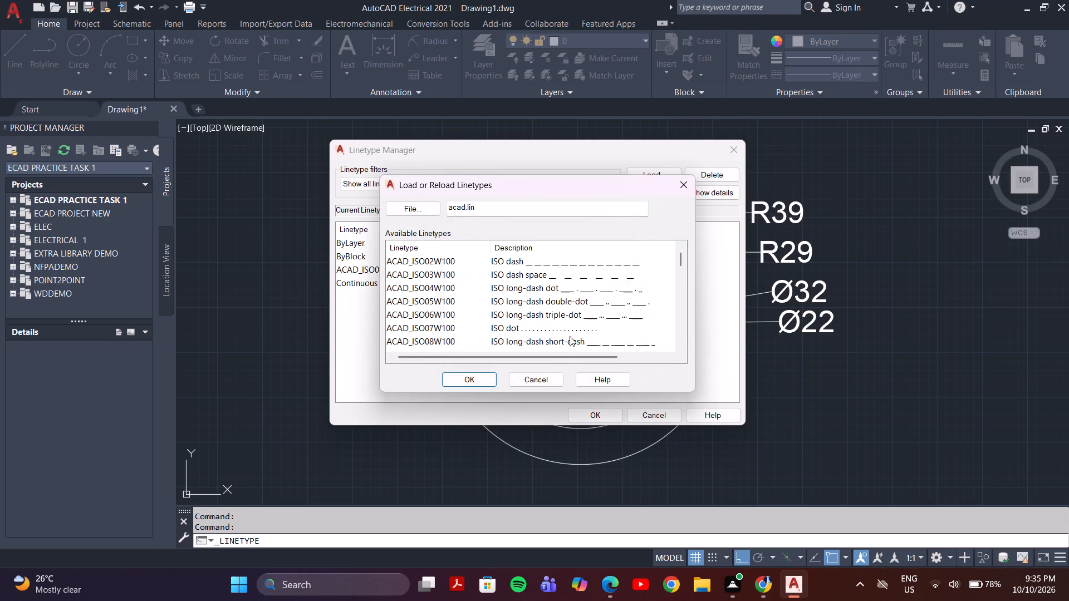
{"action": "left_click", "coordinate": [547, 377]}
{"action": "left_click", "coordinate": [590, 413]}
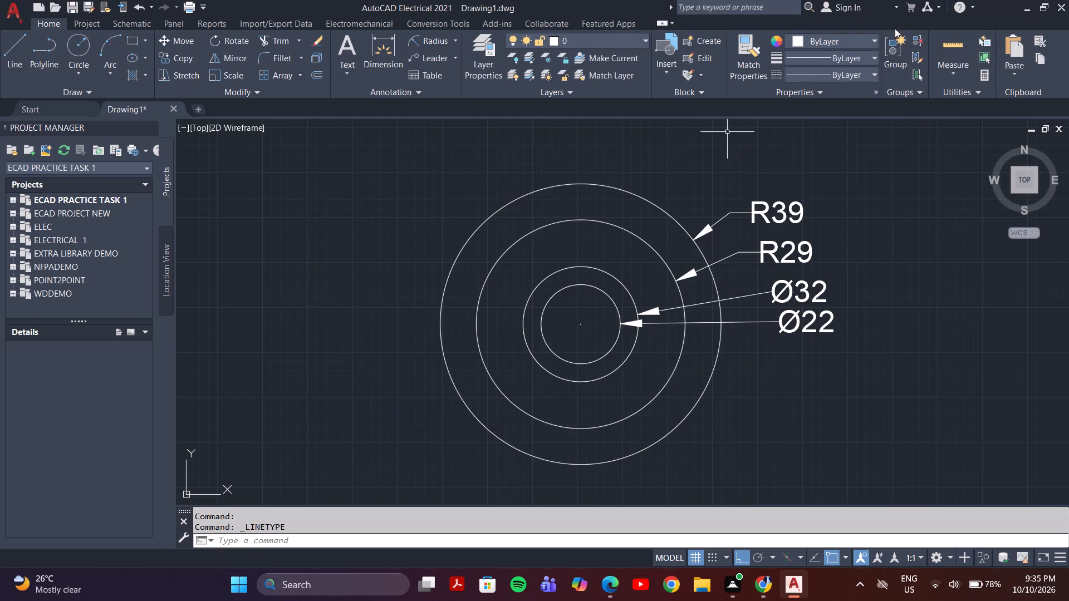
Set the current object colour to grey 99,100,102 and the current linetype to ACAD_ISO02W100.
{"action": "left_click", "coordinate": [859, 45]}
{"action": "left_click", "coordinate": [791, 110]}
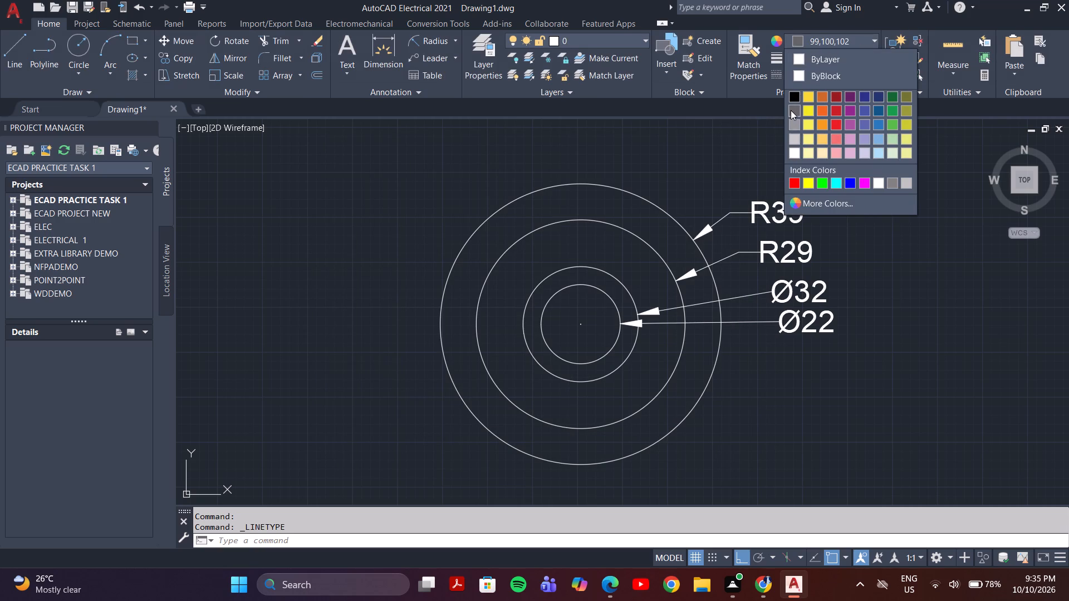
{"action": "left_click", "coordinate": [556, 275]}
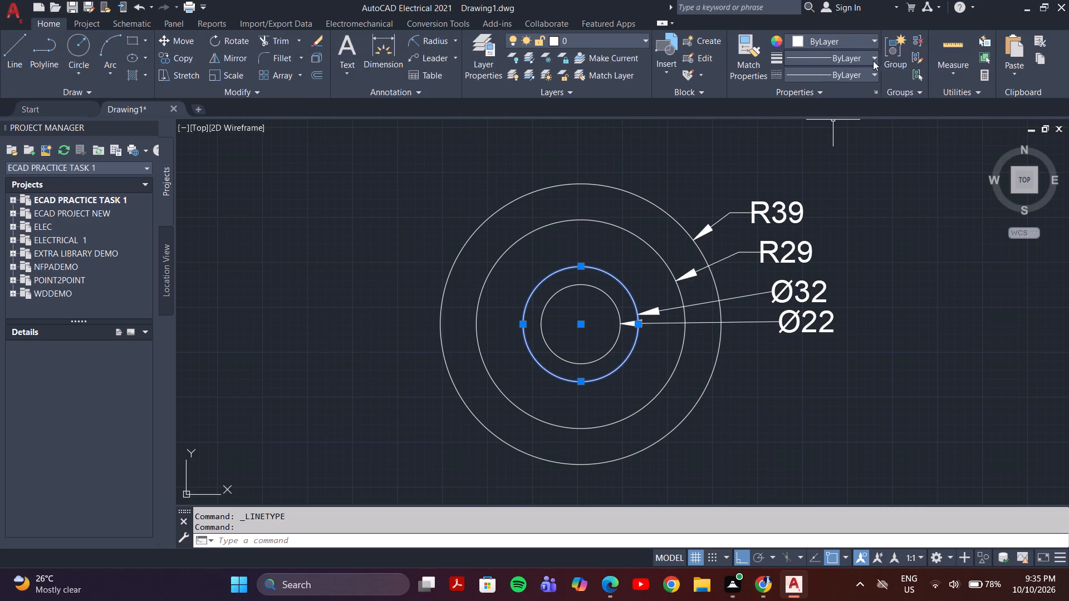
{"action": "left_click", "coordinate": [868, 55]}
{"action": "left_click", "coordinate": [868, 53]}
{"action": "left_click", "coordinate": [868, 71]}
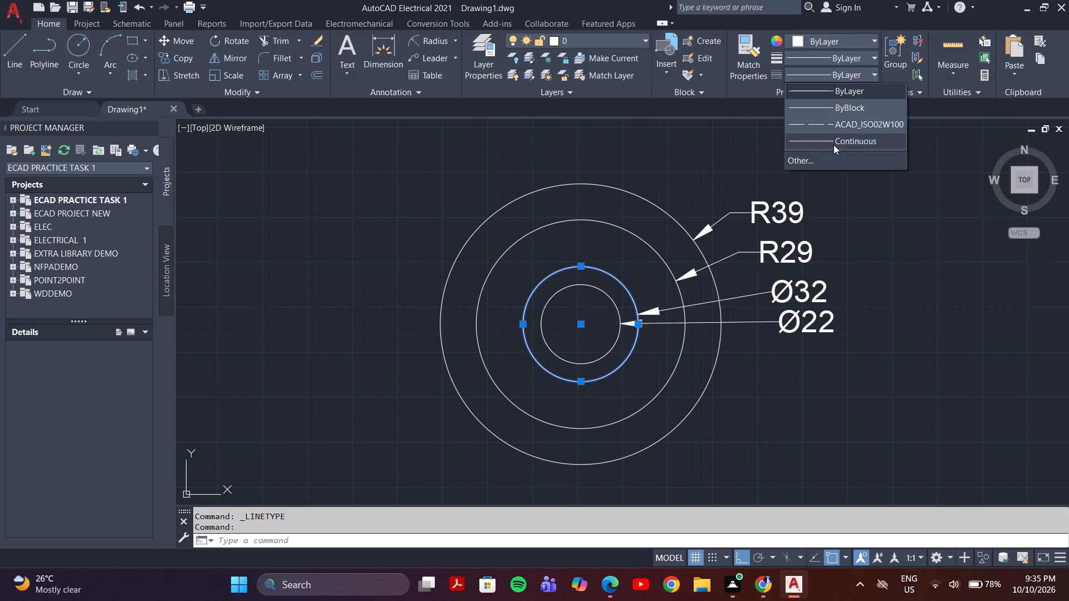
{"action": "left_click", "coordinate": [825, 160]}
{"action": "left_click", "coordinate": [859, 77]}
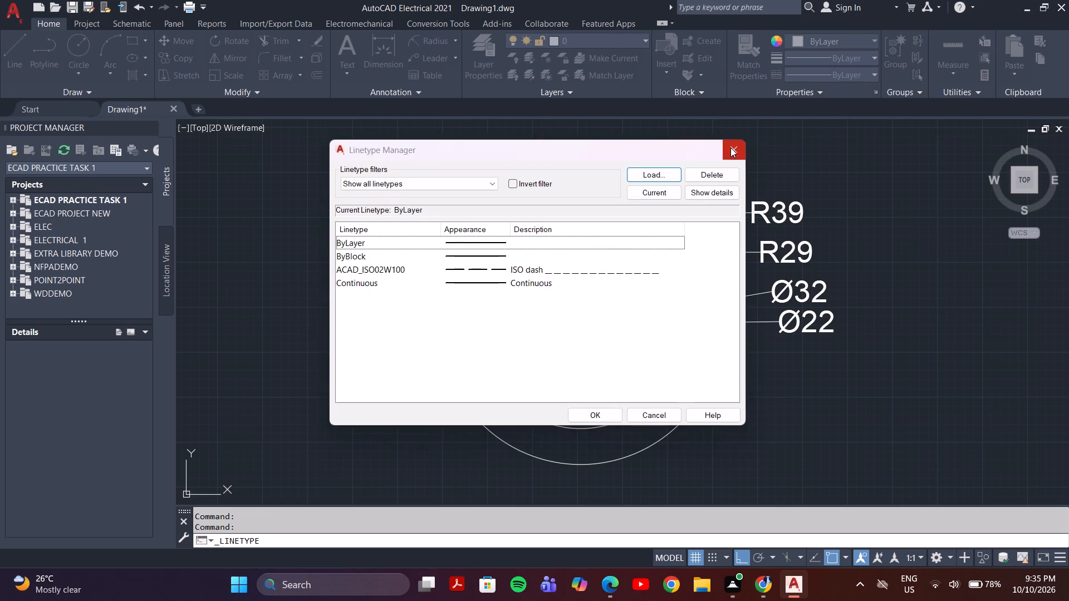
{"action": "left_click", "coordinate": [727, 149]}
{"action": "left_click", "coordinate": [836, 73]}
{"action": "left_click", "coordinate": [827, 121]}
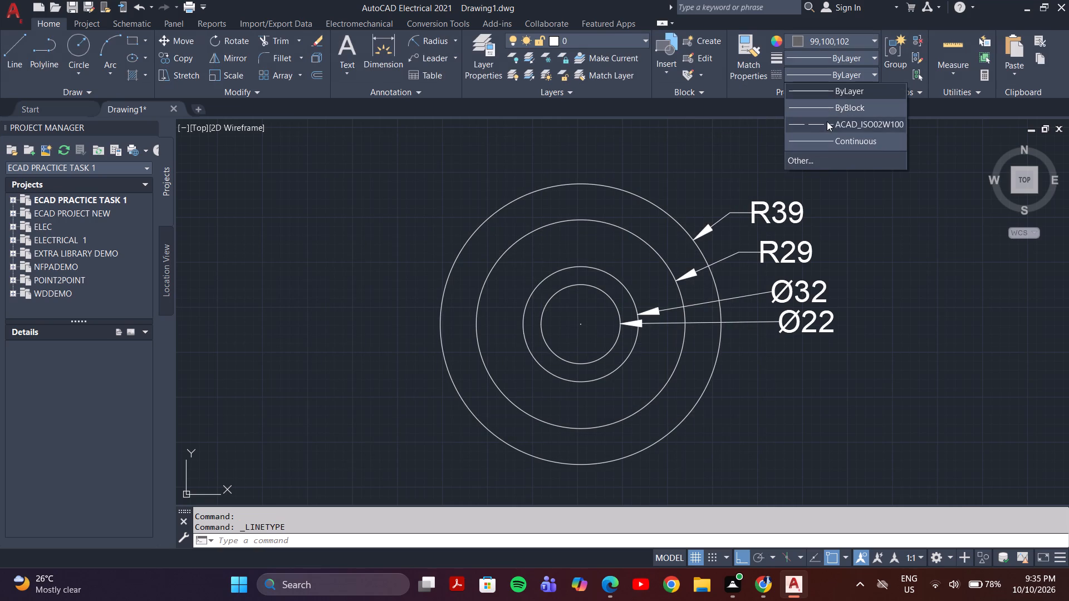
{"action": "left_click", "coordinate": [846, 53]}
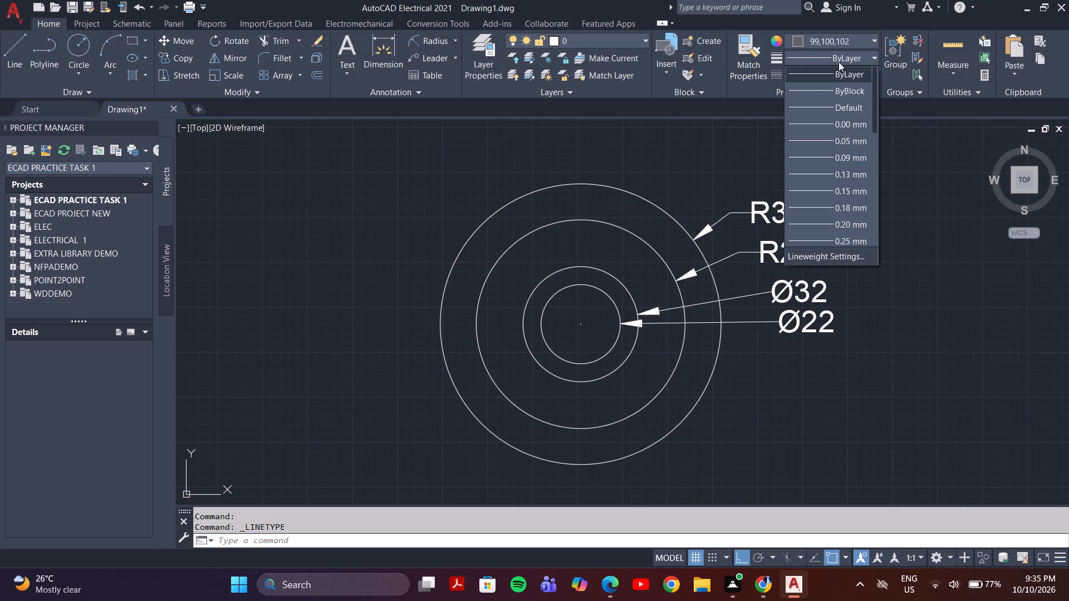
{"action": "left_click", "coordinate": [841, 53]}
Give the 32 mm diameter circle the dashed ACAD_ISO02W100 linetype and the grey colour 99,100,102.
{"action": "left_click_drag", "start_coordinate": [607, 252], "coordinate": [595, 257]}
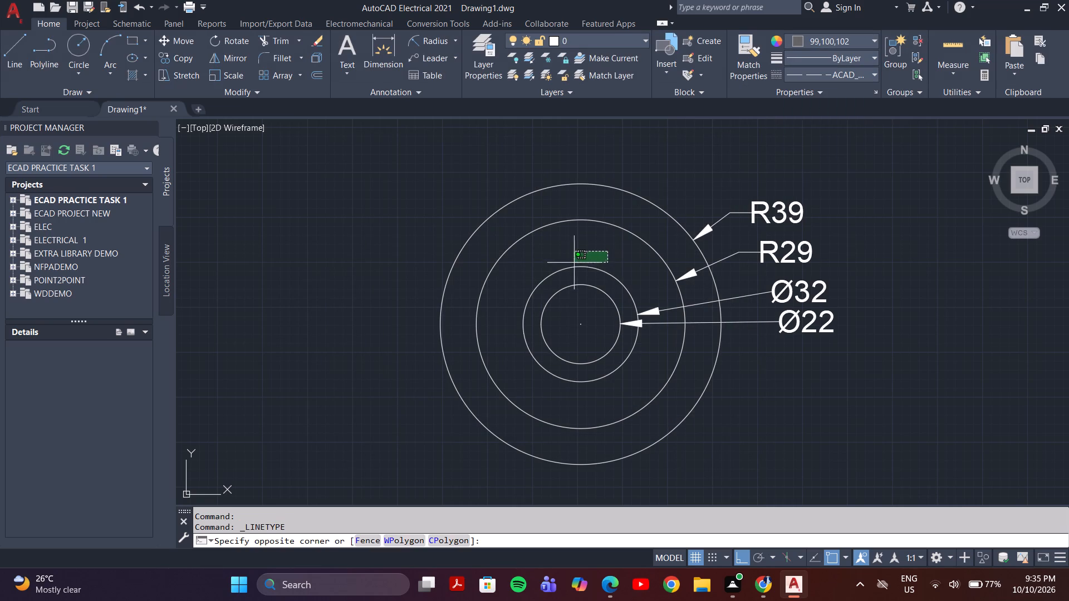
{"action": "left_click", "coordinate": [562, 273]}
{"action": "left_click", "coordinate": [857, 77]}
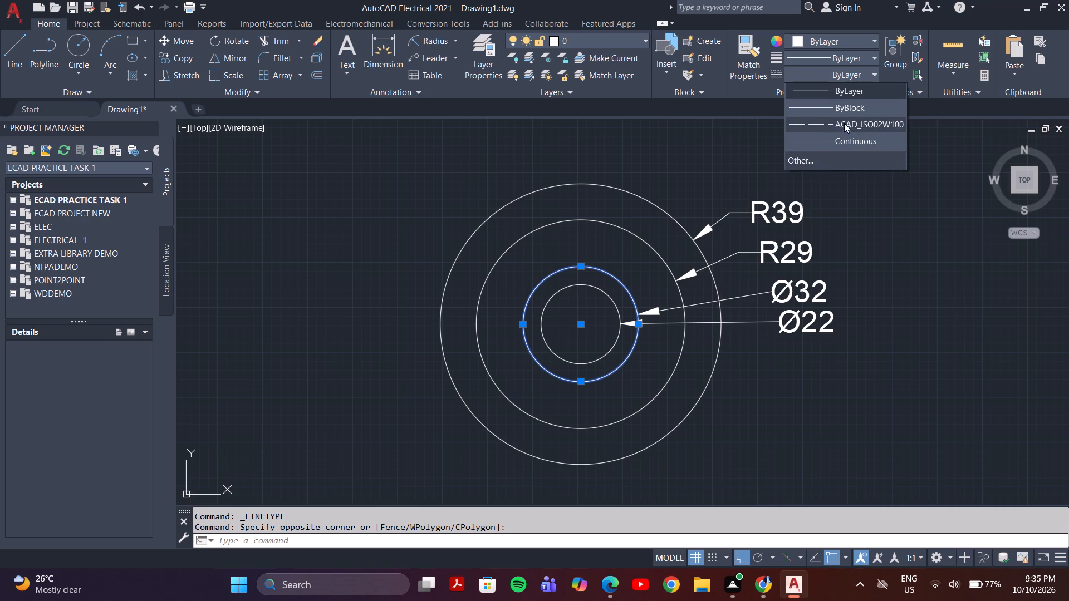
{"action": "left_click", "coordinate": [841, 123]}
{"action": "left_click", "coordinate": [857, 45]}
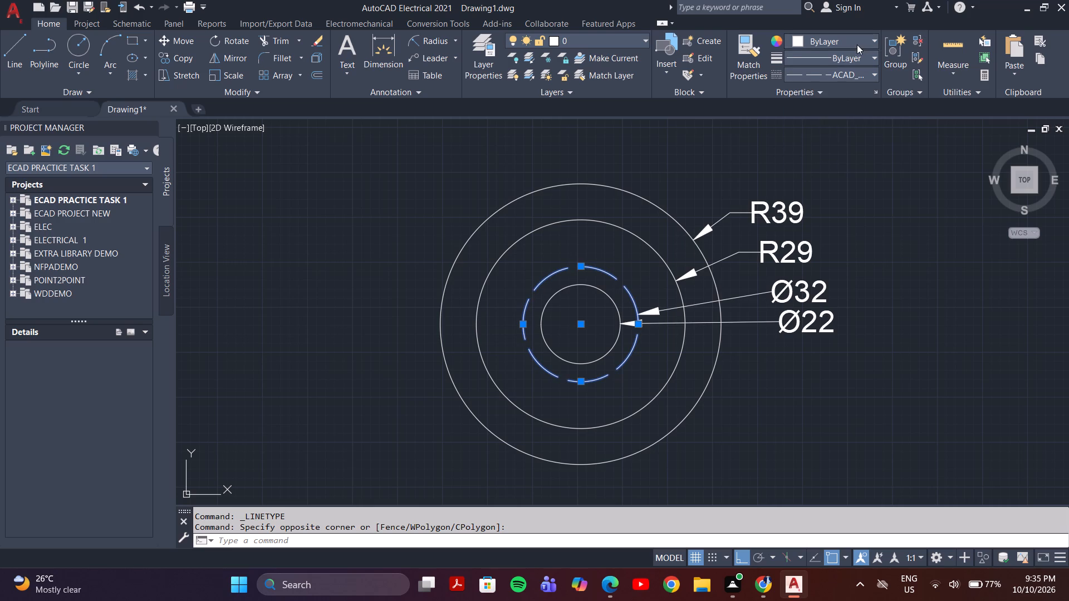
{"action": "left_click", "coordinate": [790, 112]}
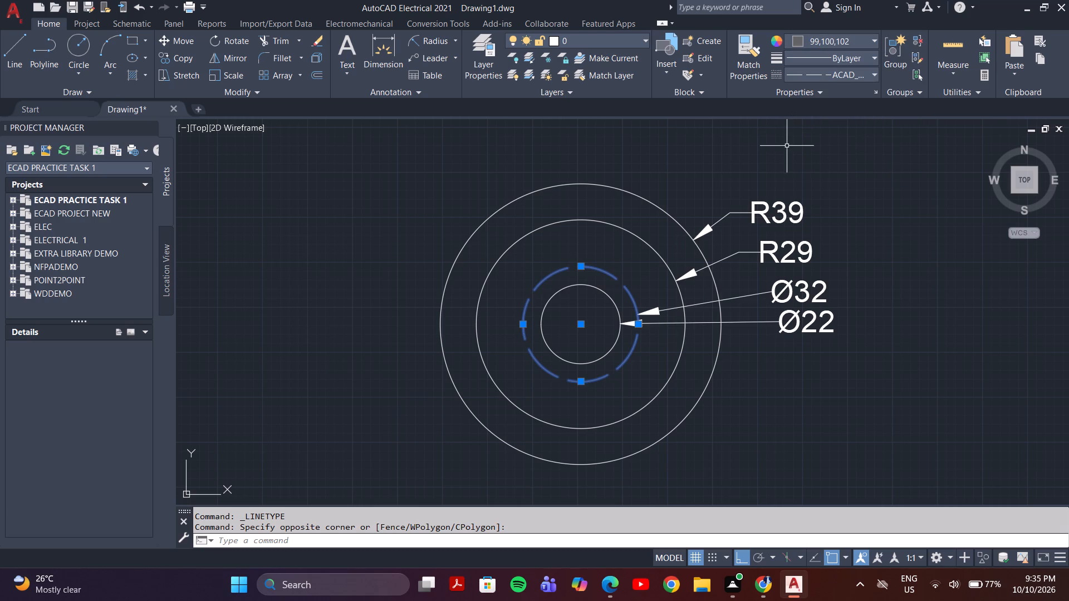
{"action": "key", "text": "Return"}
{"action": "left_click", "coordinate": [738, 152]}
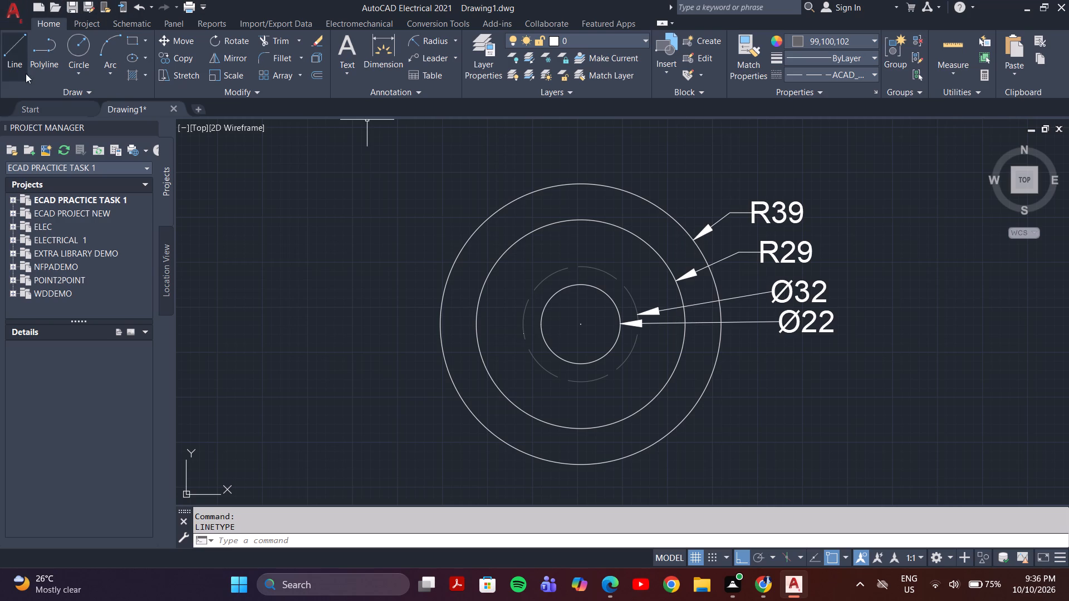
Draw a vertical line 57 mm upward from the circles' common centre, with the current linetype and colour set to ByLayer.
{"action": "left_click", "coordinate": [11, 47]}
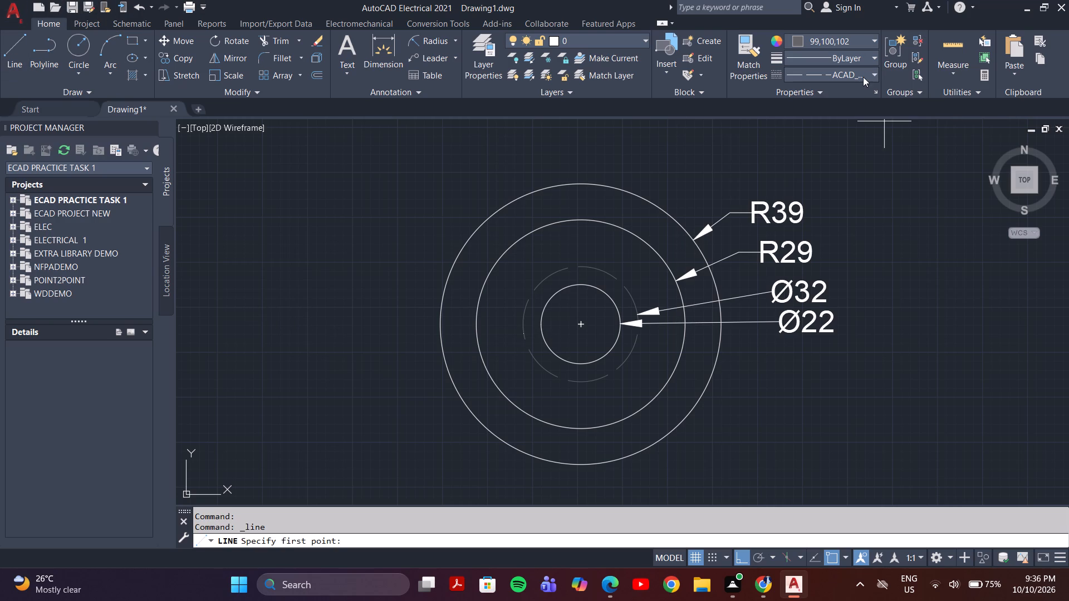
{"action": "left_click", "coordinate": [863, 77]}
{"action": "left_click", "coordinate": [830, 96]}
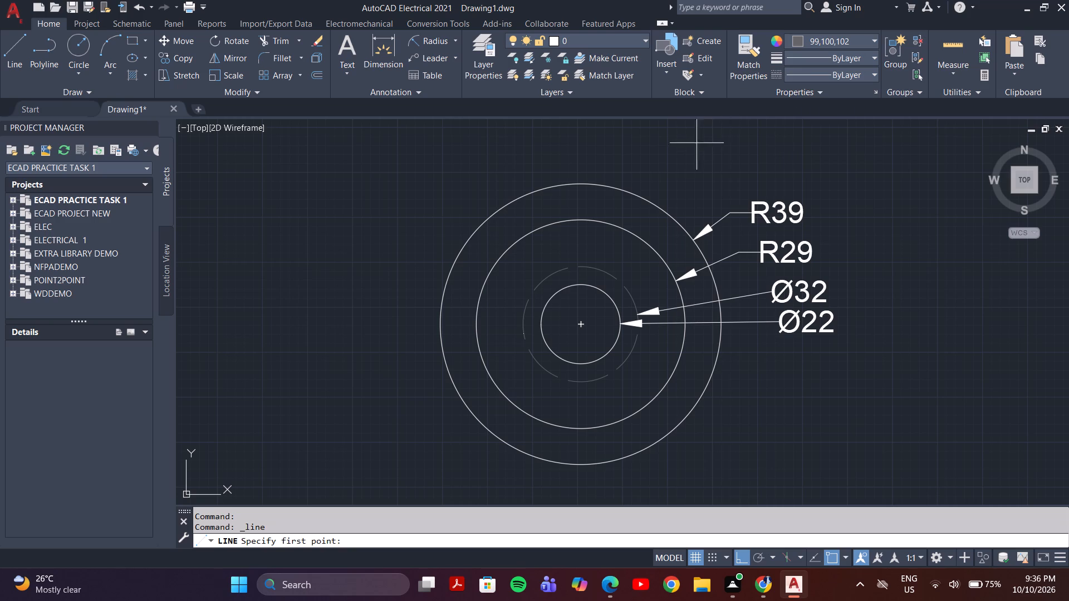
{"action": "middle_click_drag", "start_coordinate": [596, 303], "coordinate": [532, 358]}
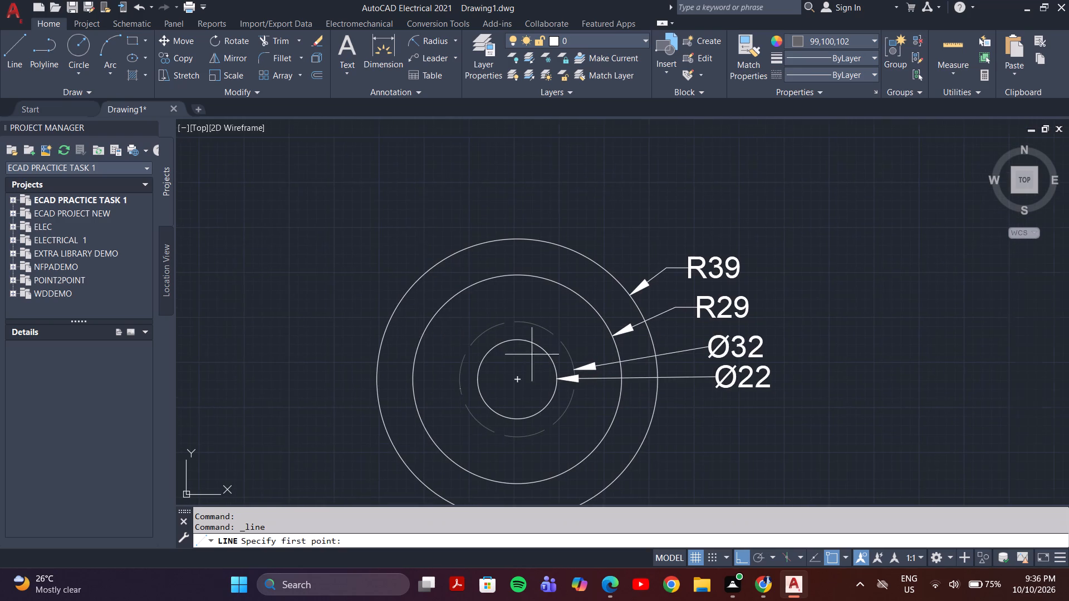
{"action": "scroll", "coordinate": [514, 378], "scroll_direction": "up", "scroll_amount": 5}
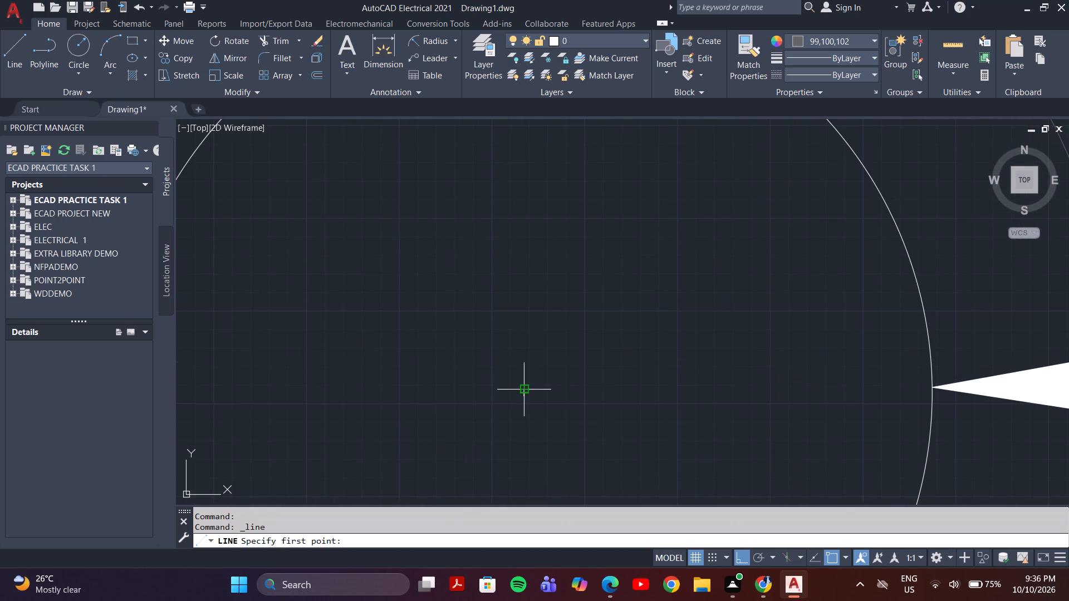
{"action": "scroll", "coordinate": [526, 394], "scroll_direction": "up", "scroll_amount": 5}
{"action": "left_click", "coordinate": [496, 377]}
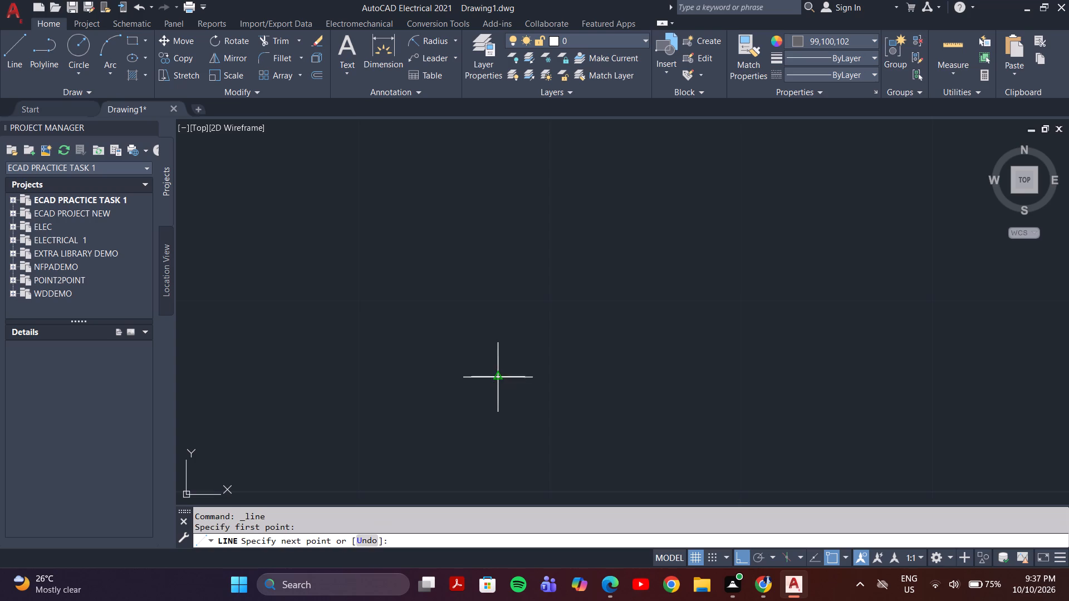
{"action": "middle_click_drag", "start_coordinate": [502, 208], "coordinate": [502, 339]}
{"action": "left_click", "coordinate": [825, 38]}
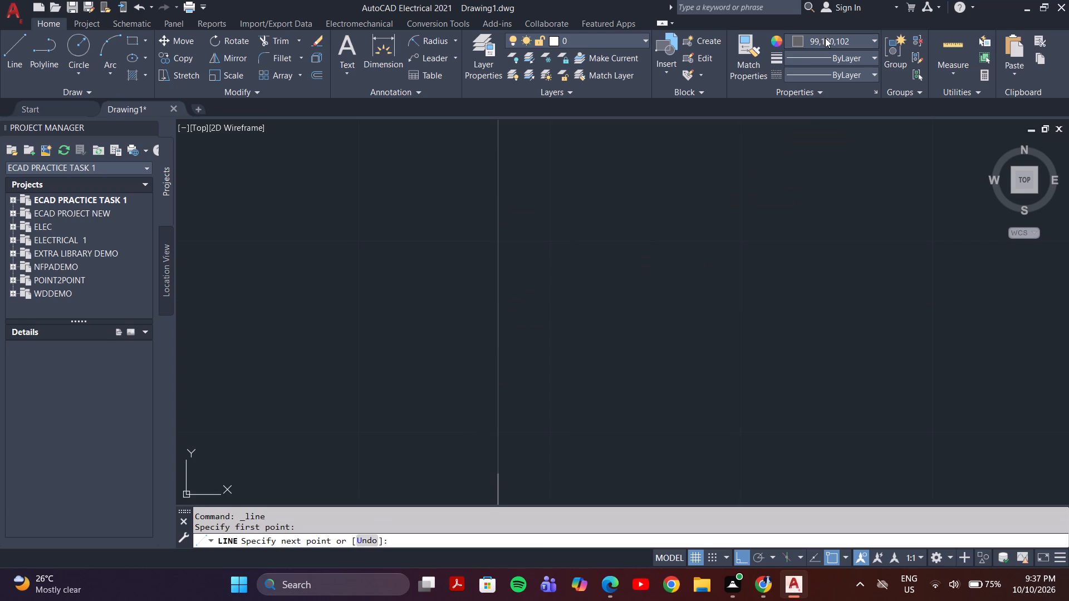
{"action": "left_click", "coordinate": [812, 57]}
{"action": "scroll", "coordinate": [592, 299], "scroll_direction": "down", "scroll_amount": 4}
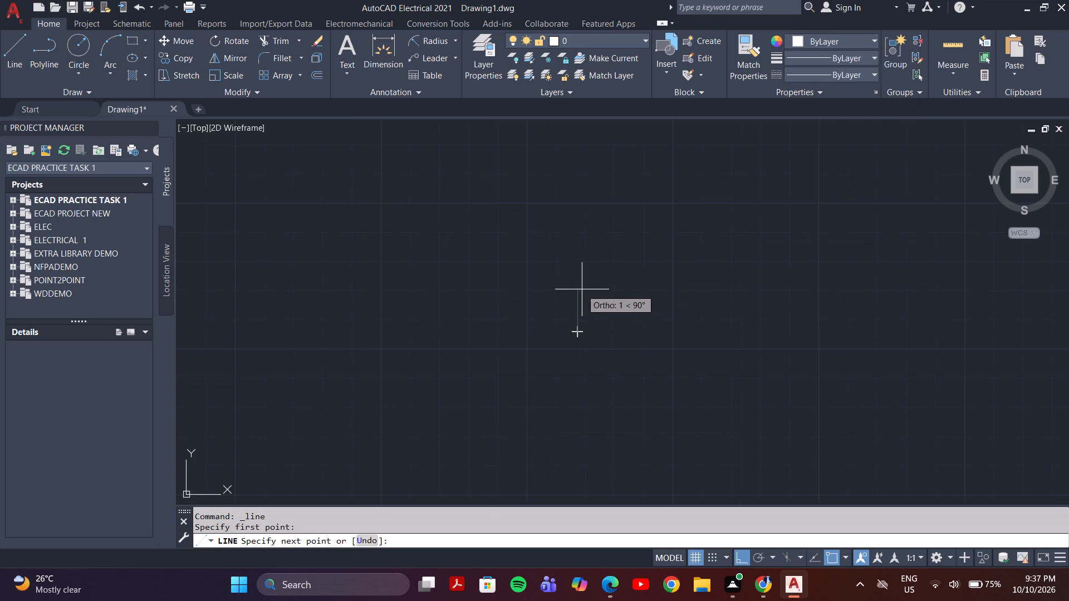
{"action": "scroll", "coordinate": [543, 279], "scroll_direction": "down", "scroll_amount": 4}
{"action": "middle_click_drag", "start_coordinate": [545, 226], "coordinate": [545, 290]}
{"action": "scroll", "coordinate": [546, 290], "scroll_direction": "up", "scroll_amount": 1}
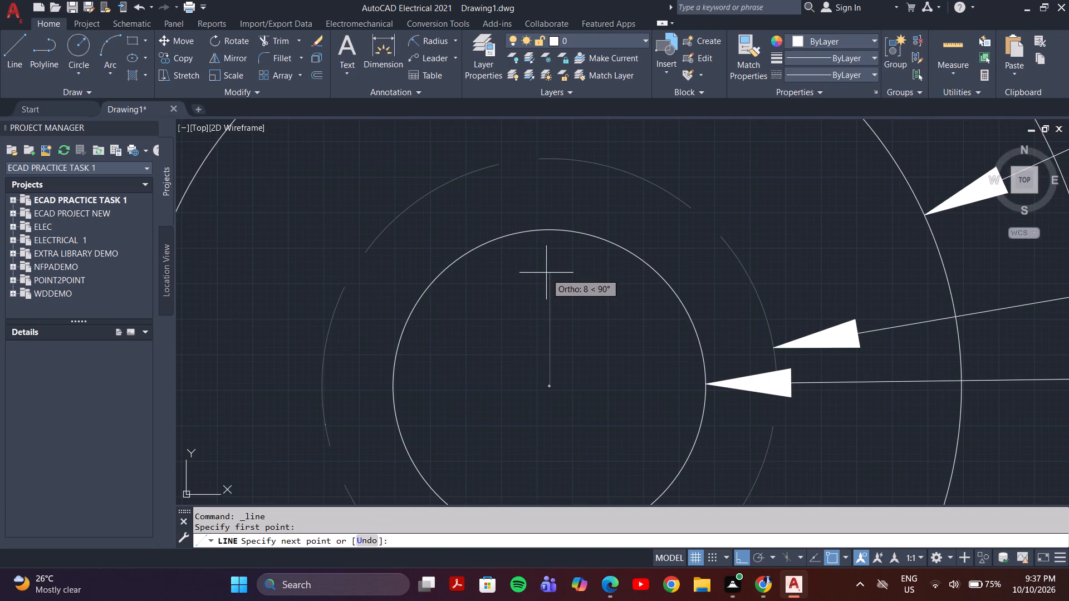
{"action": "middle_click_drag", "start_coordinate": [543, 209], "coordinate": [532, 316]}
{"action": "scroll", "coordinate": [543, 209], "scroll_direction": "up", "scroll_amount": 2}
{"action": "scroll", "coordinate": [530, 252], "scroll_direction": "down", "scroll_amount": 3}
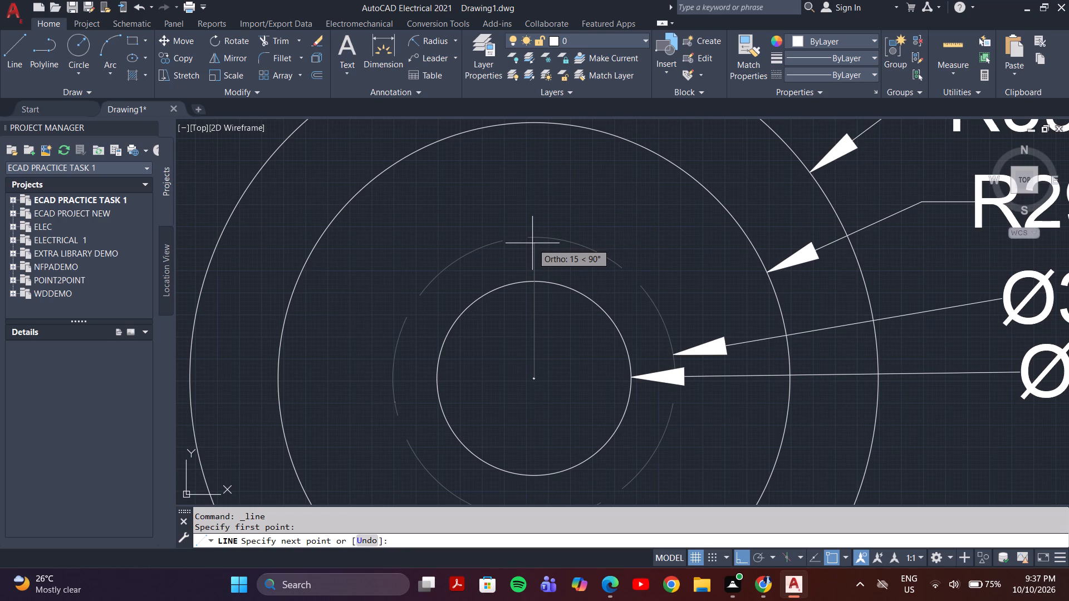
{"action": "key", "text": "5"}
{"action": "key", "text": "7"}
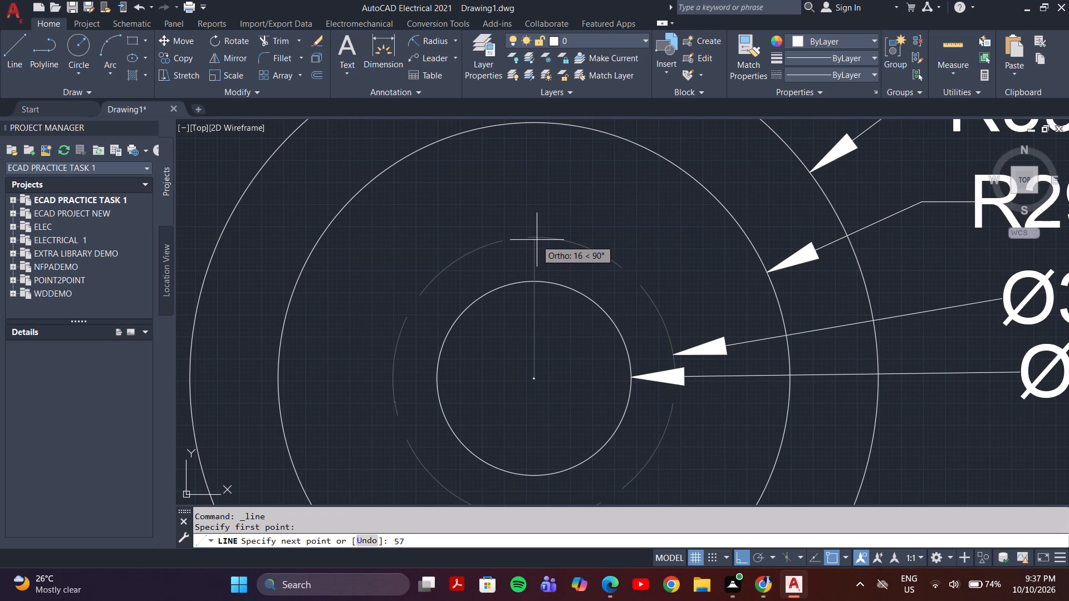
{"action": "key", "text": "Return"}
{"action": "scroll", "coordinate": [541, 232], "scroll_direction": "down", "scroll_amount": 4}
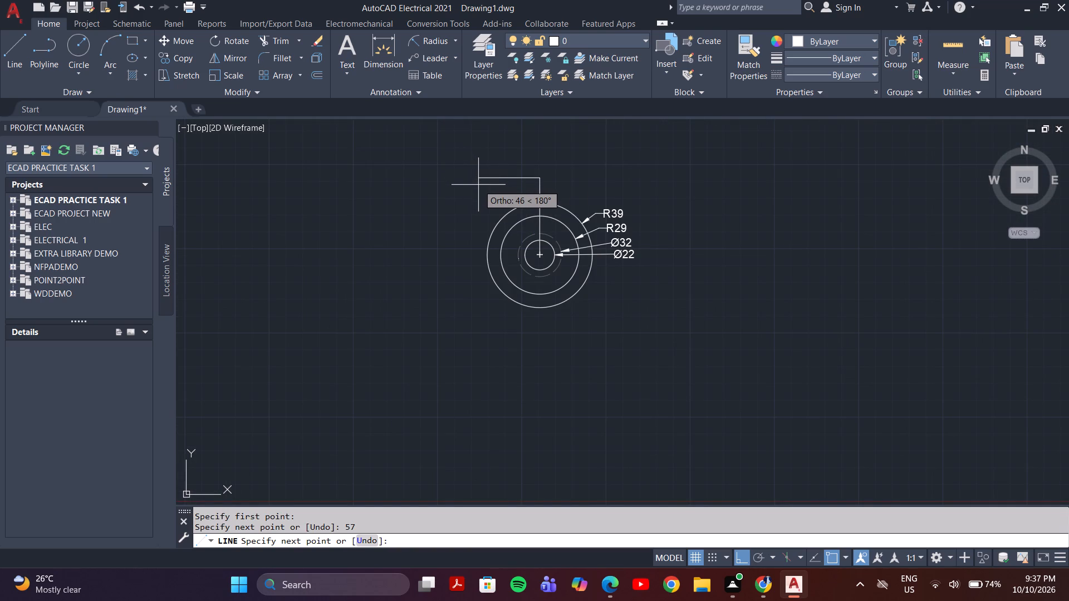
{"action": "key", "text": "Escape"}
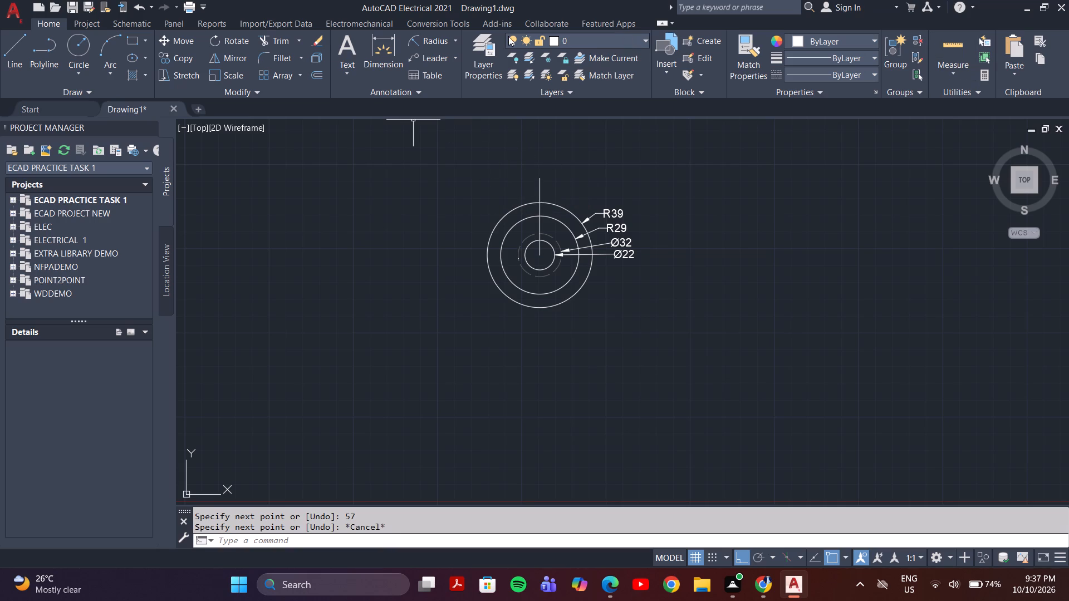
Draw a 12 mm diameter circle centred on the upper end of the vertical line.
{"action": "left_click", "coordinate": [67, 34]}
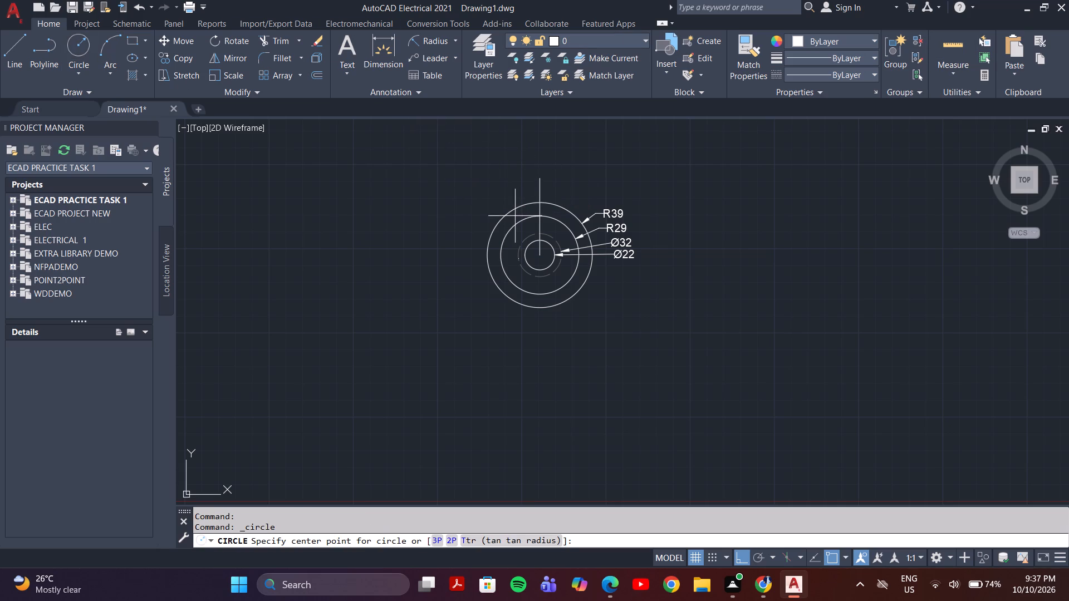
{"action": "middle_click_drag", "start_coordinate": [548, 259], "coordinate": [534, 284]}
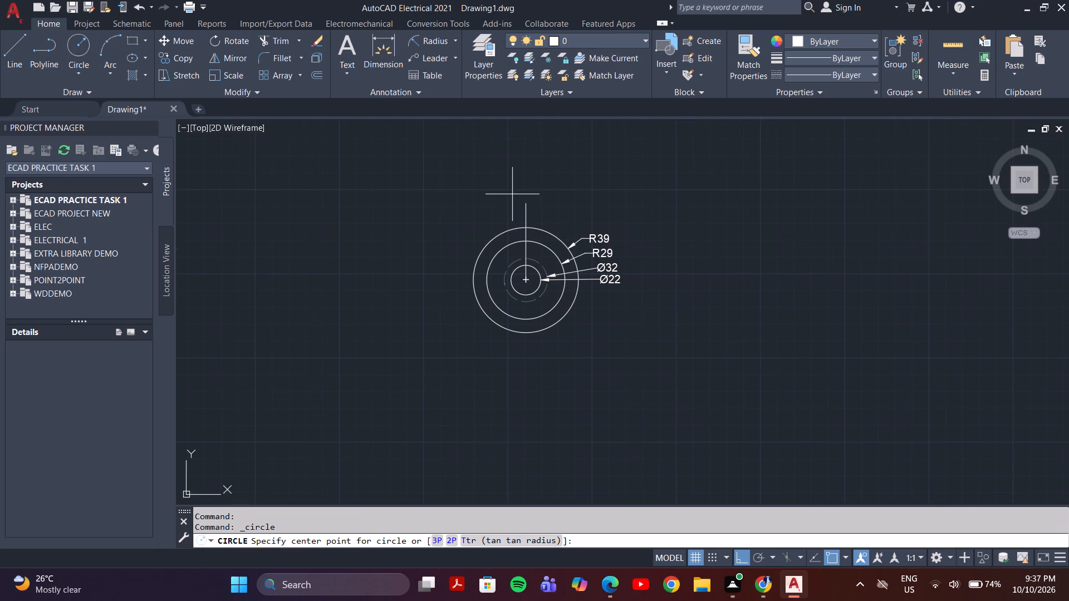
{"action": "left_click", "coordinate": [526, 202]}
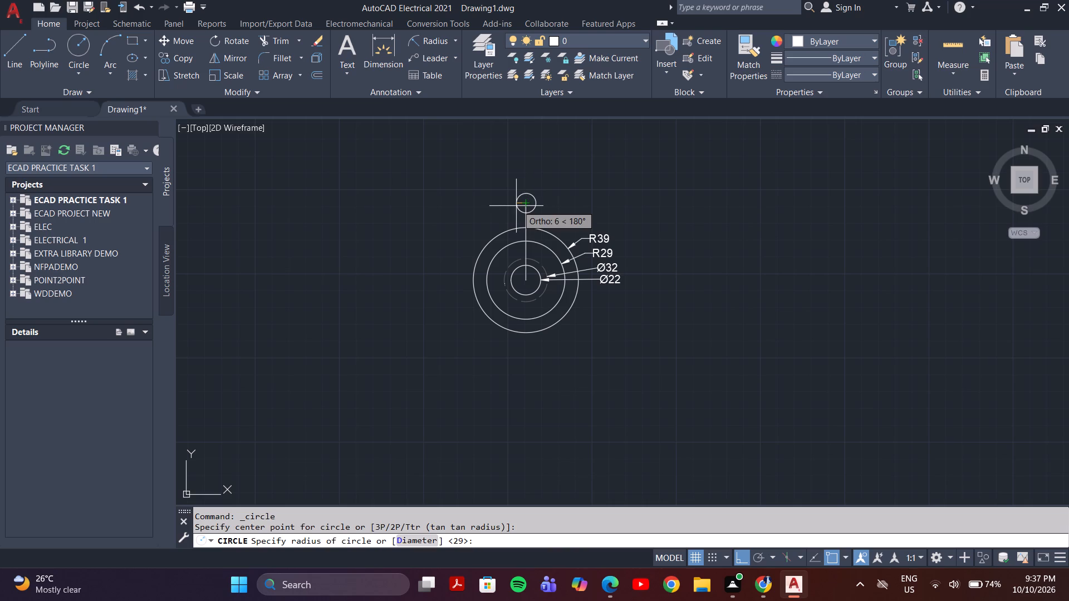
{"action": "key", "text": "d"}
{"action": "key", "text": "Return"}
{"action": "key", "text": "1"}
{"action": "key", "text": "2"}
{"action": "key", "text": "Return"}
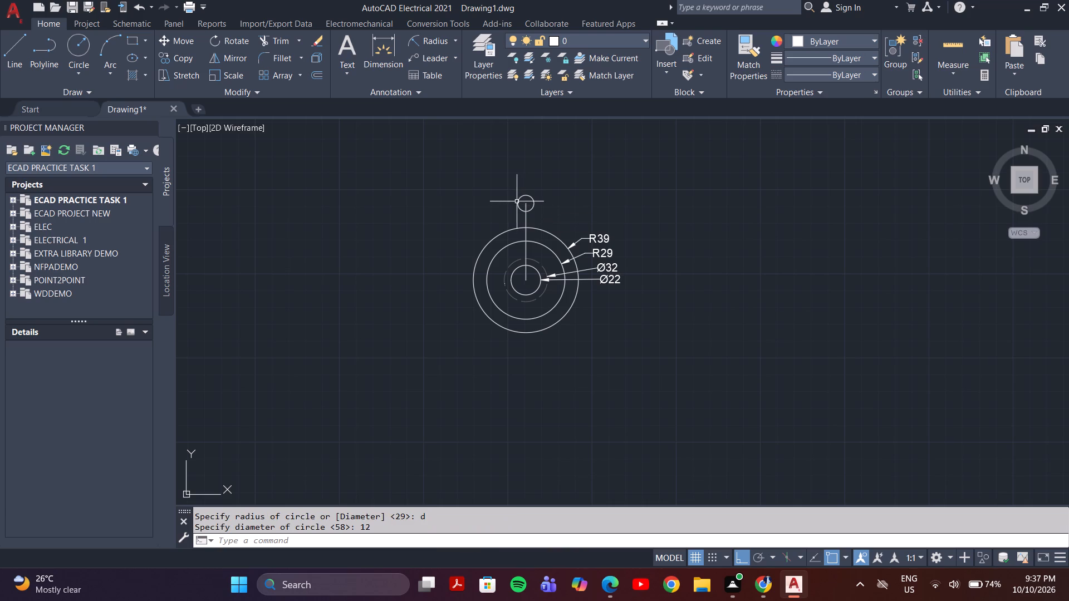
Draw a 22 mm diameter circle concentric with the 12 mm circle at the line's upper end.
{"action": "left_click", "coordinate": [85, 49]}
{"action": "scroll", "coordinate": [534, 200], "scroll_direction": "up", "scroll_amount": 2}
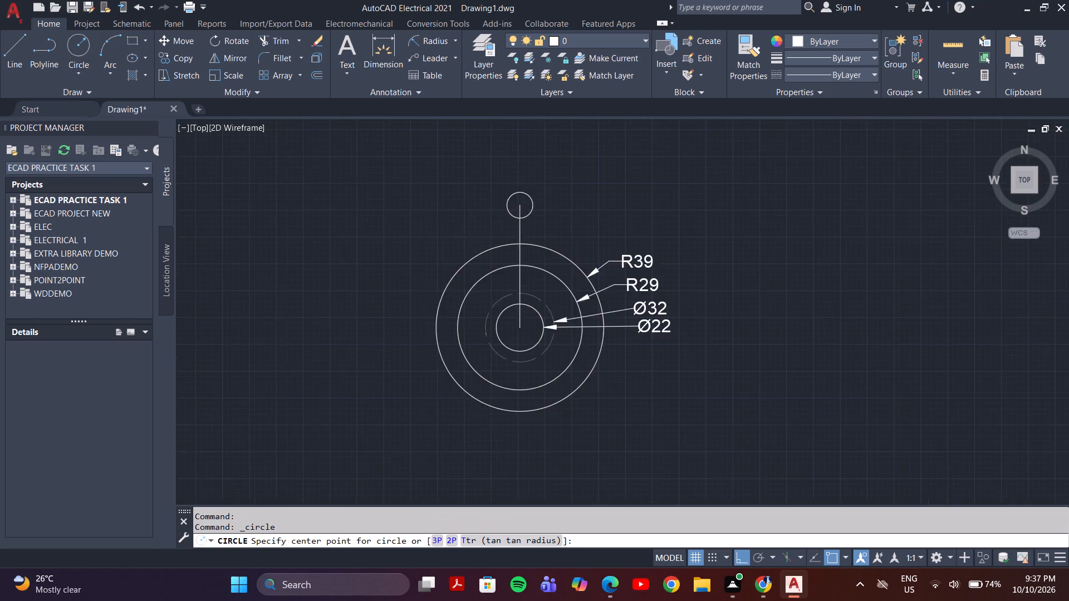
{"action": "left_click", "coordinate": [508, 208]}
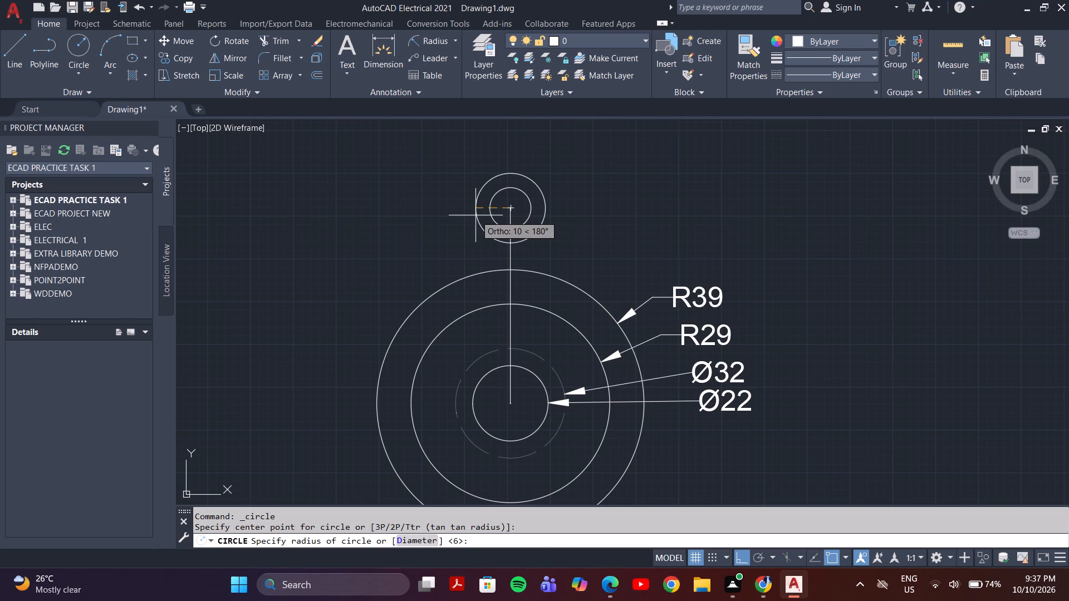
{"action": "key", "text": "d"}
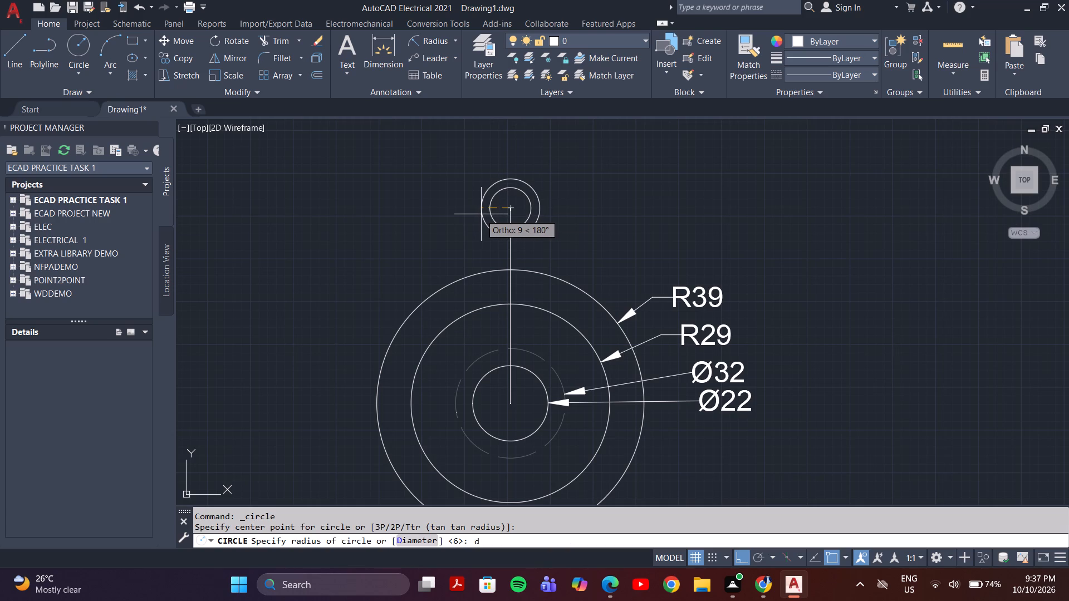
{"action": "key", "text": "Return"}
{"action": "type", "text": "22"}
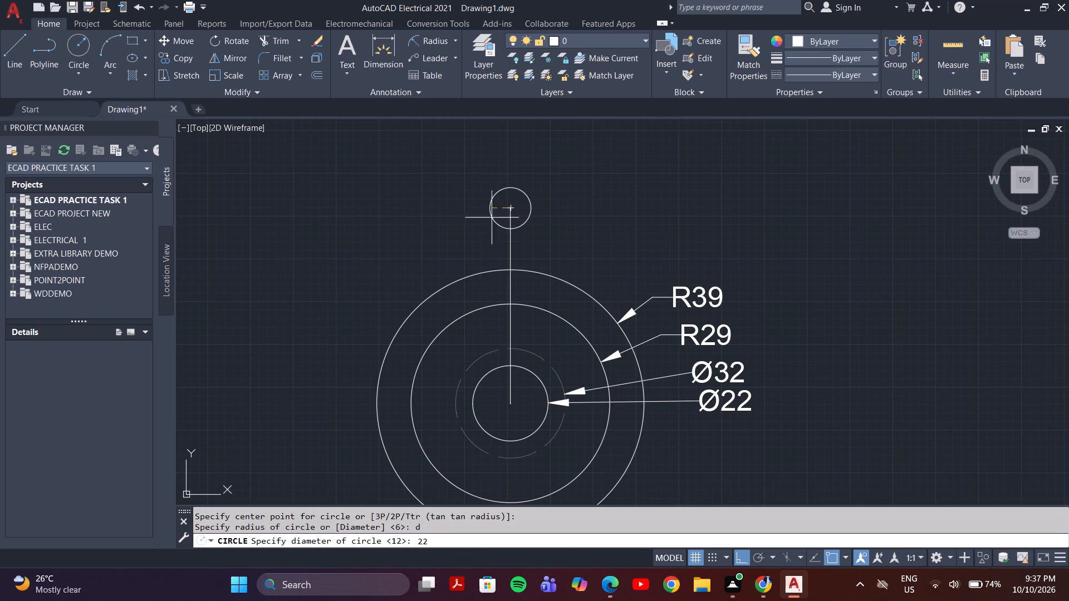
{"action": "key", "text": "Return"}
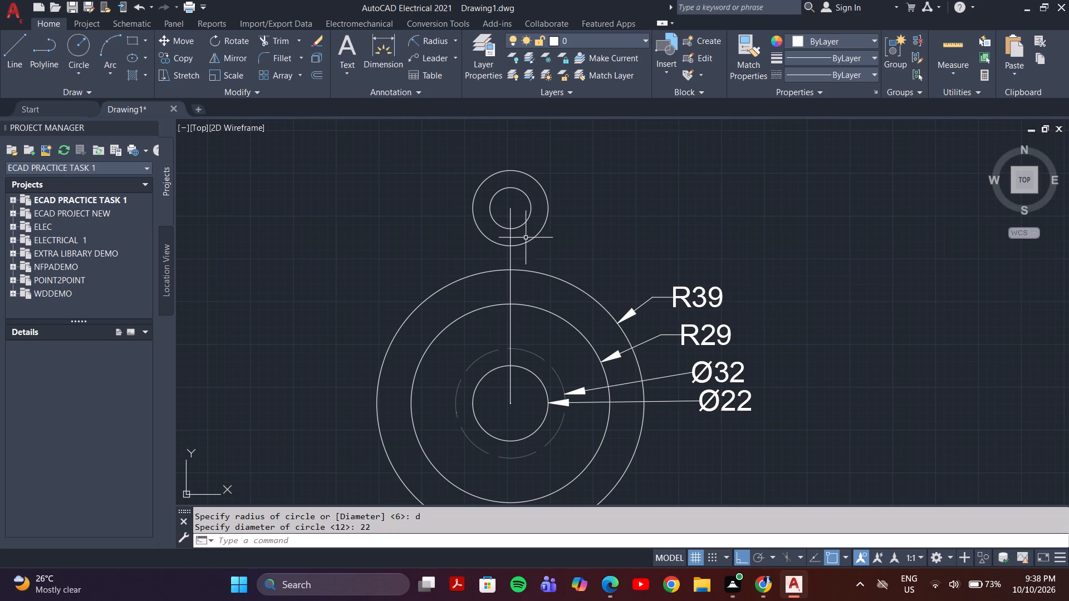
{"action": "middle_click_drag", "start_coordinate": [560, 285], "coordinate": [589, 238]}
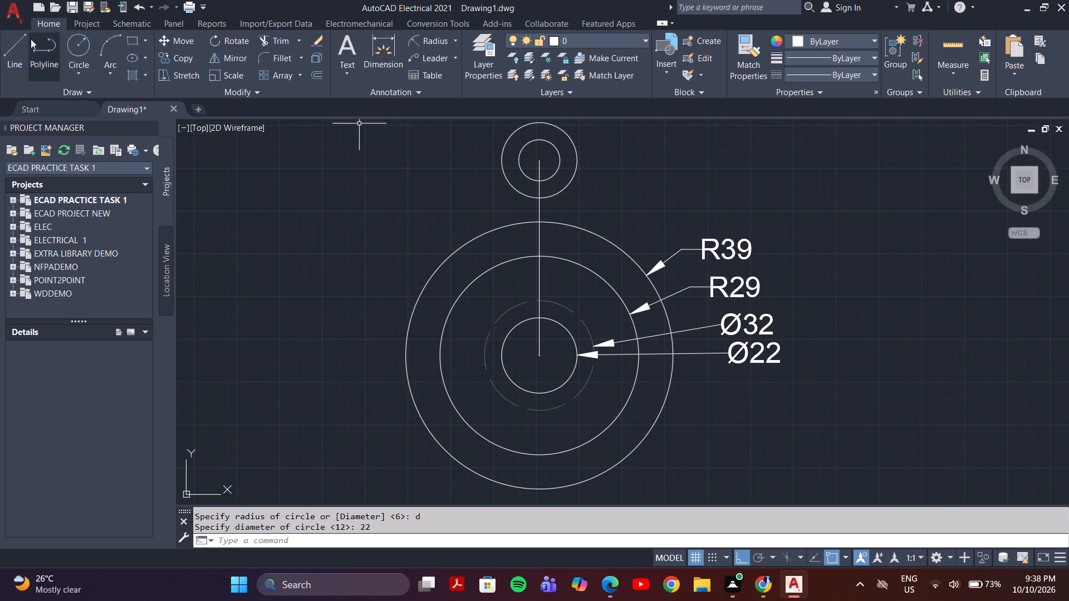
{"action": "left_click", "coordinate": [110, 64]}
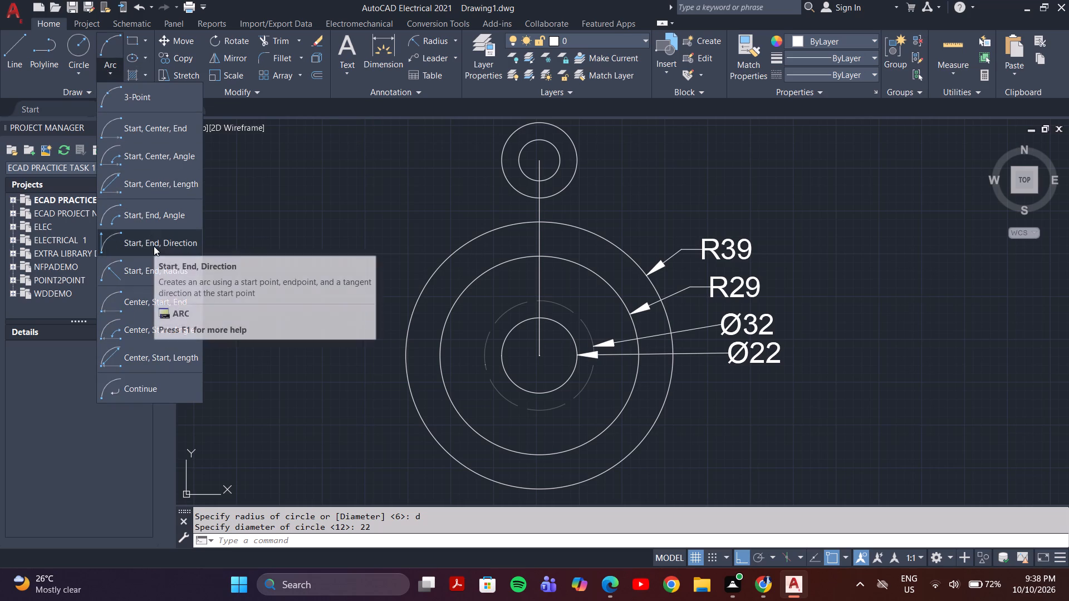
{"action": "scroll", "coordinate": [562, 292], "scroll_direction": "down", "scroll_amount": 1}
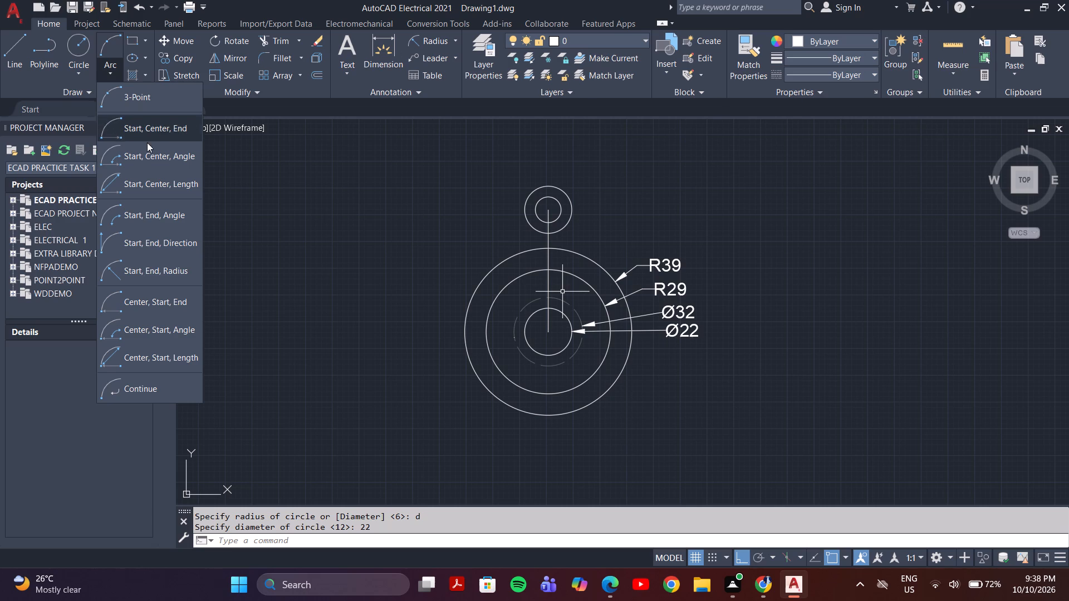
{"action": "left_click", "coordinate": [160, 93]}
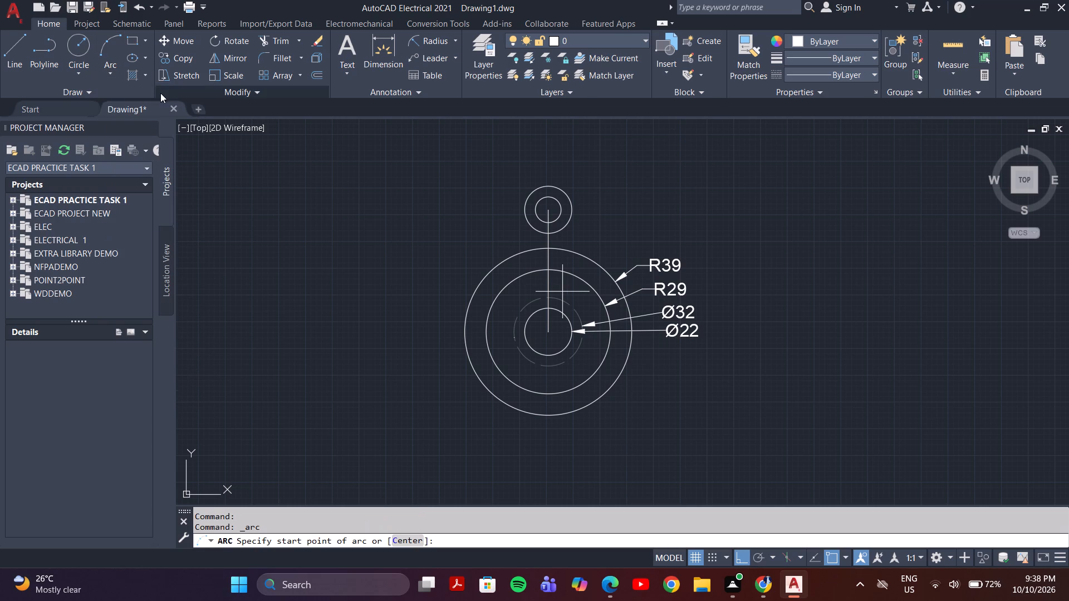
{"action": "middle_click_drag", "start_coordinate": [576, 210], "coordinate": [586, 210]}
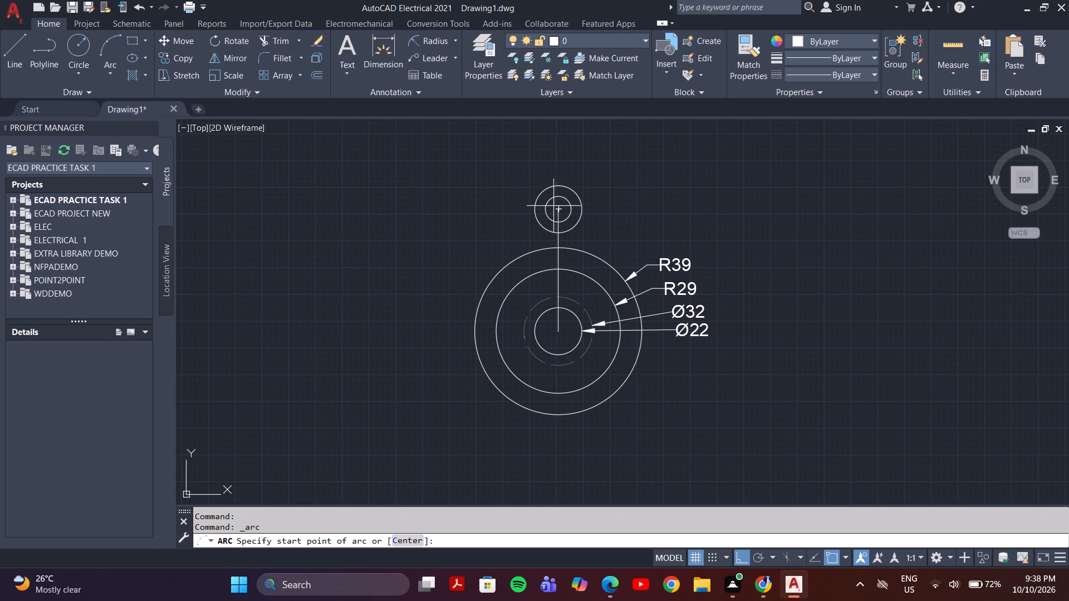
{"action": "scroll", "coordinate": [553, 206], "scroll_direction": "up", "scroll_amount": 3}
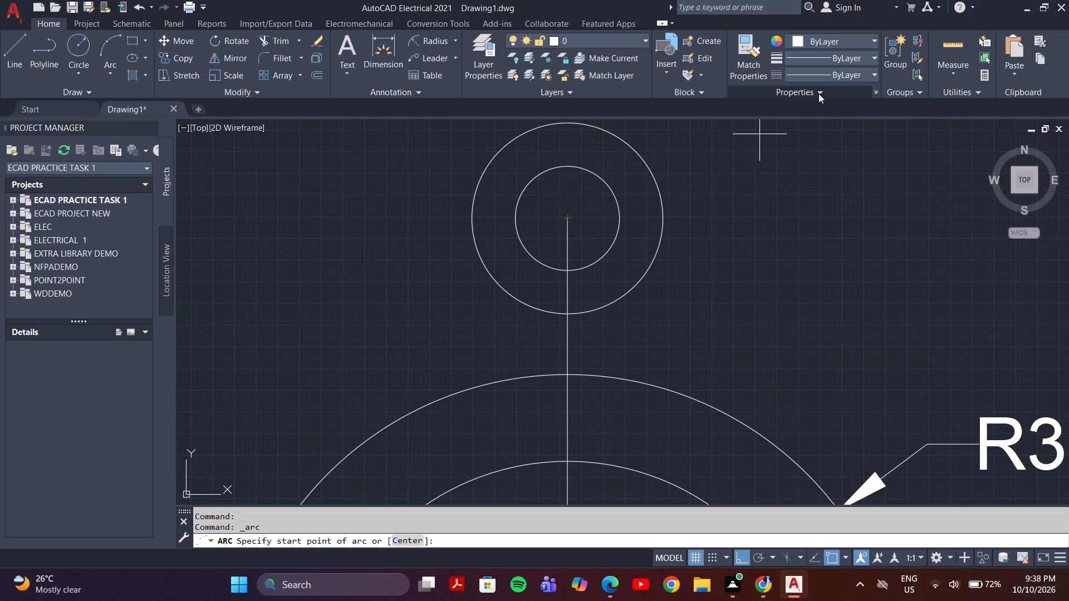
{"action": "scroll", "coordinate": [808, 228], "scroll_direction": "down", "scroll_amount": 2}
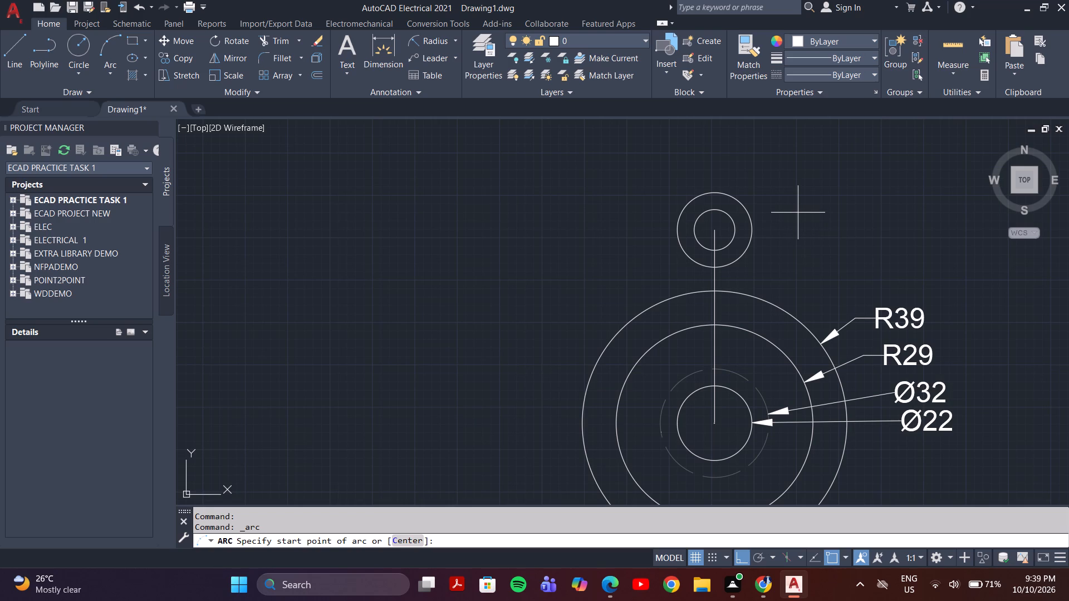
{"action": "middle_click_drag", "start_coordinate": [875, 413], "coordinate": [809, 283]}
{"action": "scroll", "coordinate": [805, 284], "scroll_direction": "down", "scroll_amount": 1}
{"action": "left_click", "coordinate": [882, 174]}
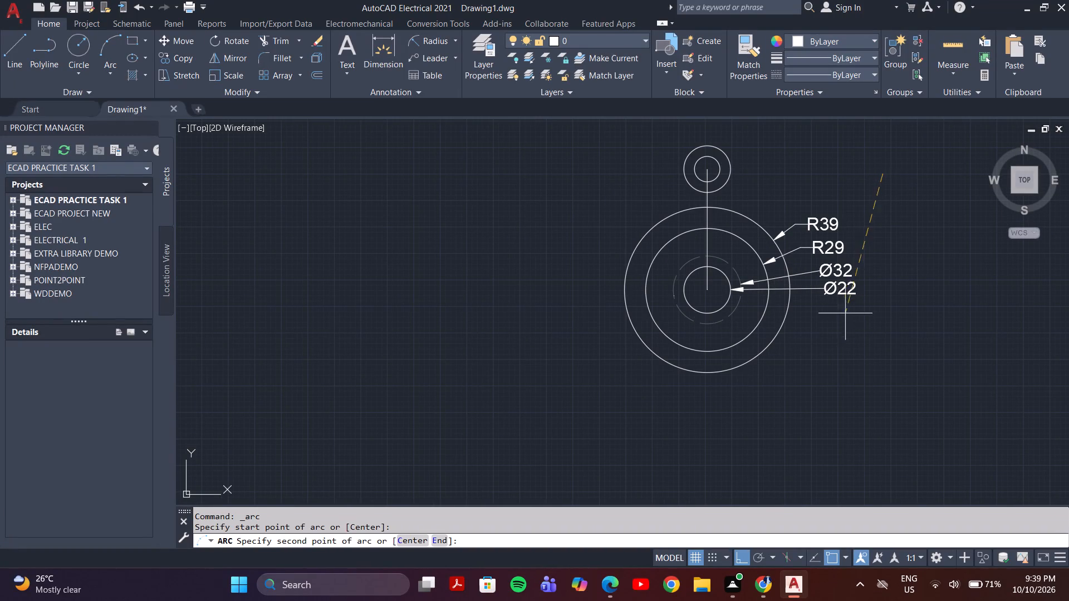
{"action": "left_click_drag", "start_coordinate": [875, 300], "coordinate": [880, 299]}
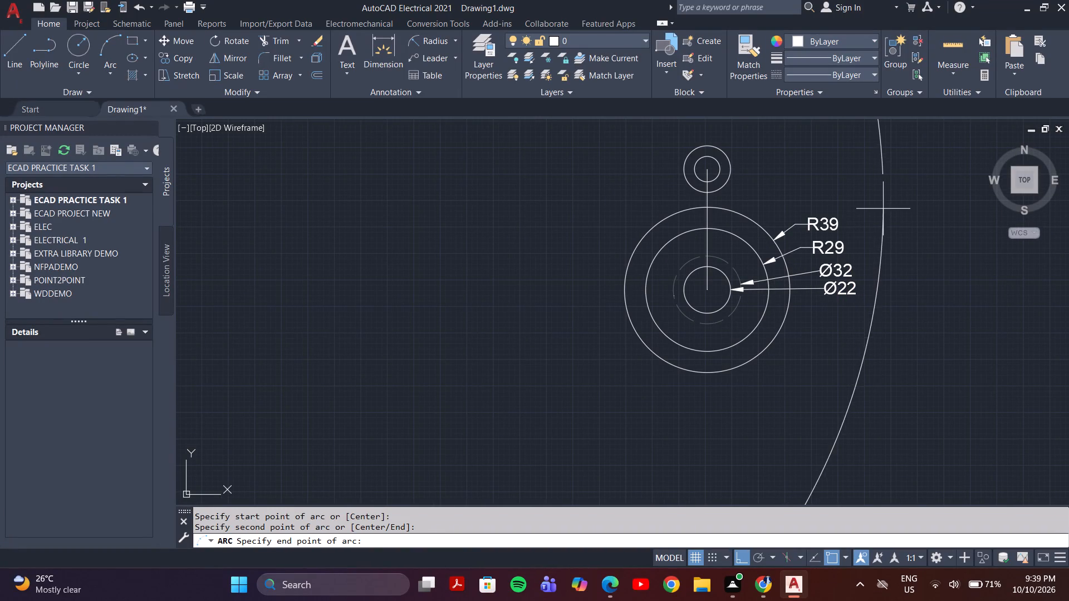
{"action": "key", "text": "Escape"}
Erase the two radius and two diameter dimensions of the concentric circles.
{"action": "left_click", "coordinate": [869, 206]}
{"action": "left_click", "coordinate": [825, 316]}
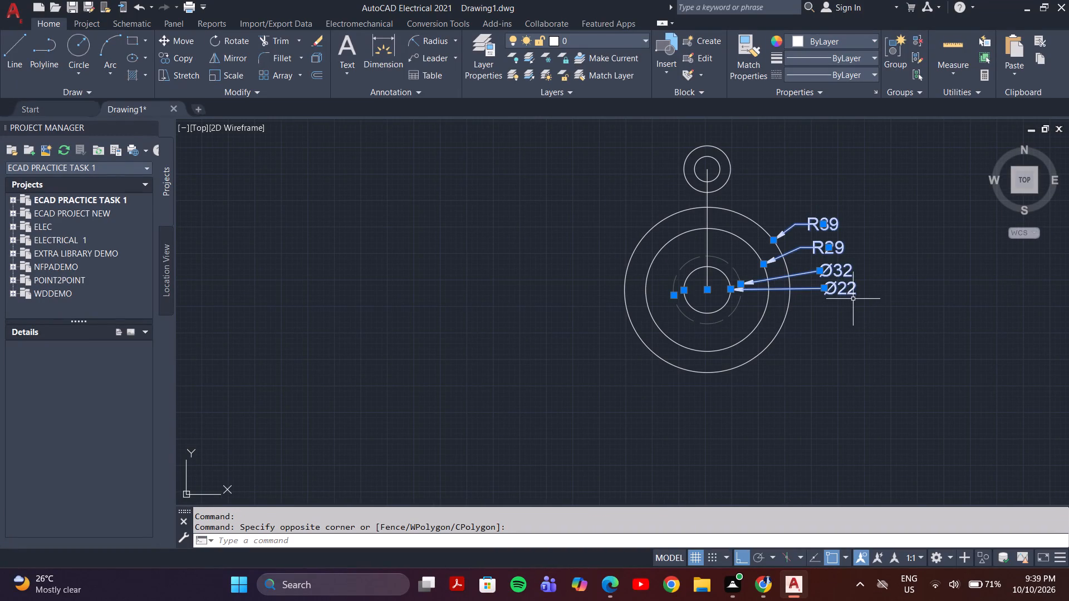
{"action": "key", "text": "Delete"}
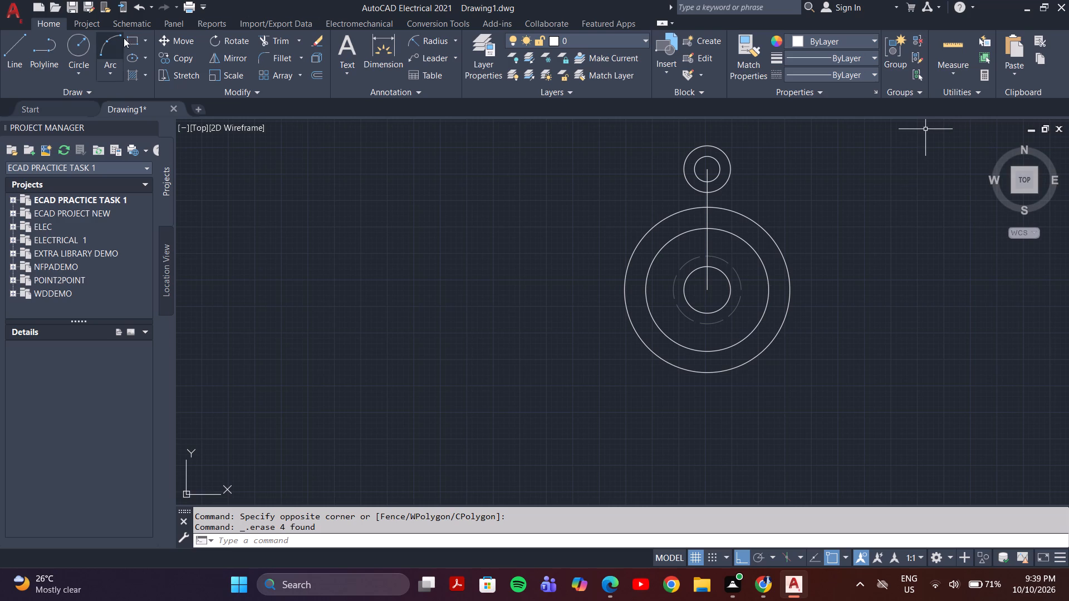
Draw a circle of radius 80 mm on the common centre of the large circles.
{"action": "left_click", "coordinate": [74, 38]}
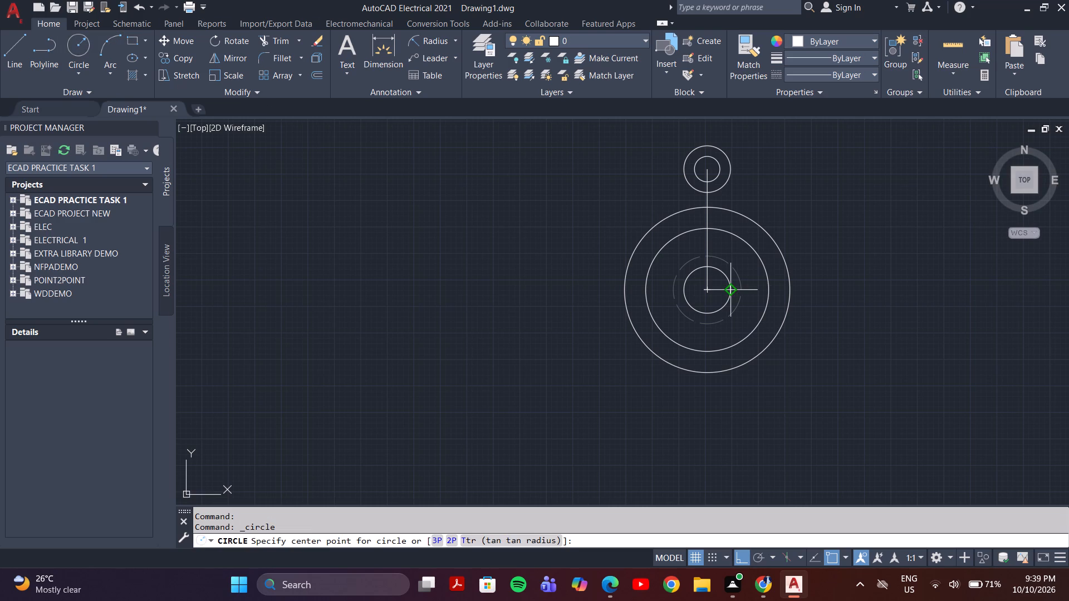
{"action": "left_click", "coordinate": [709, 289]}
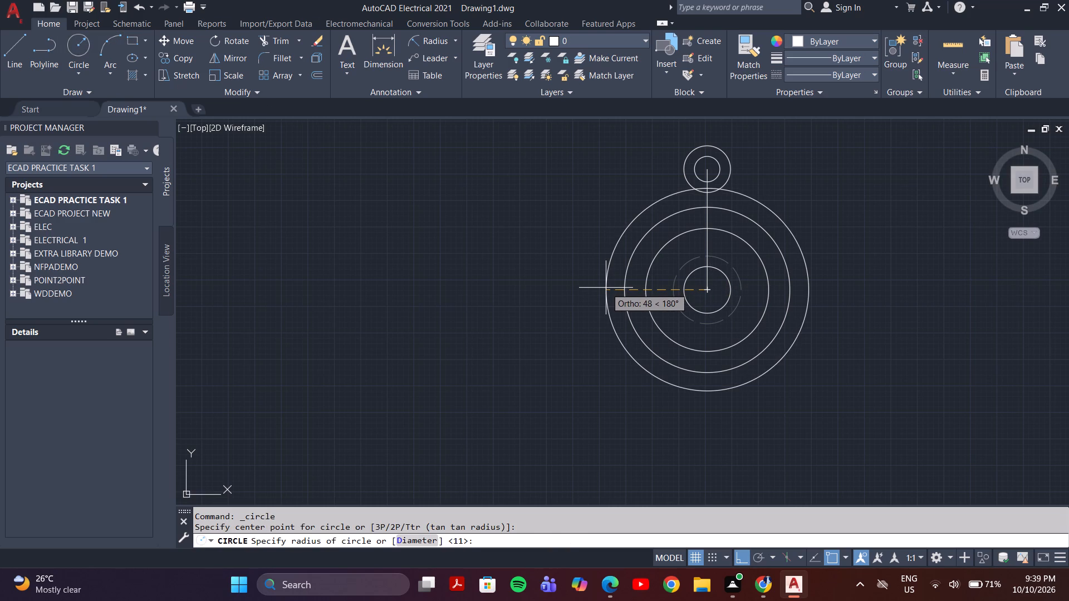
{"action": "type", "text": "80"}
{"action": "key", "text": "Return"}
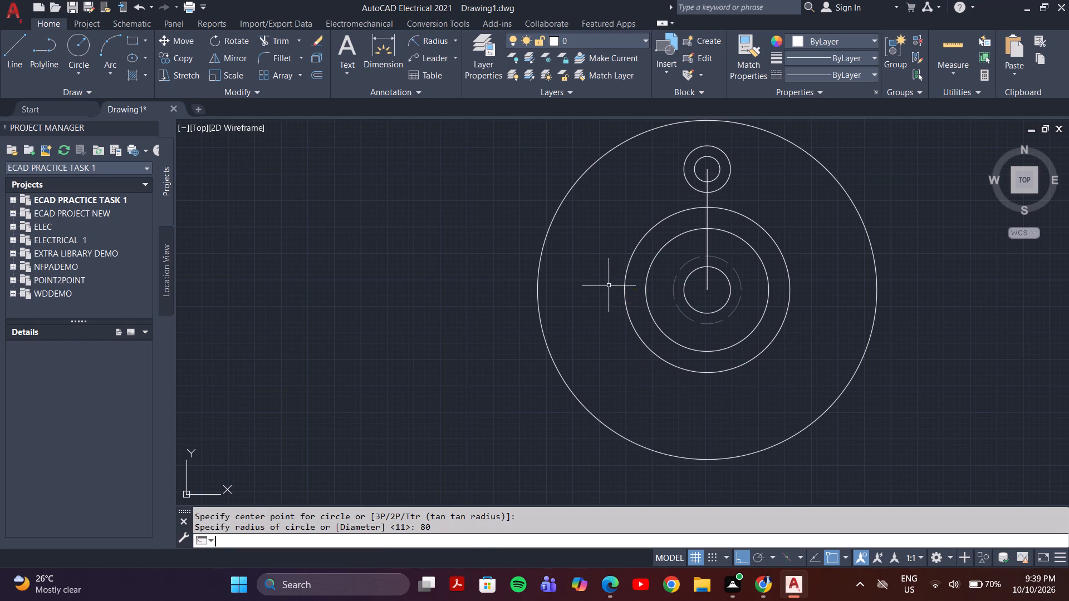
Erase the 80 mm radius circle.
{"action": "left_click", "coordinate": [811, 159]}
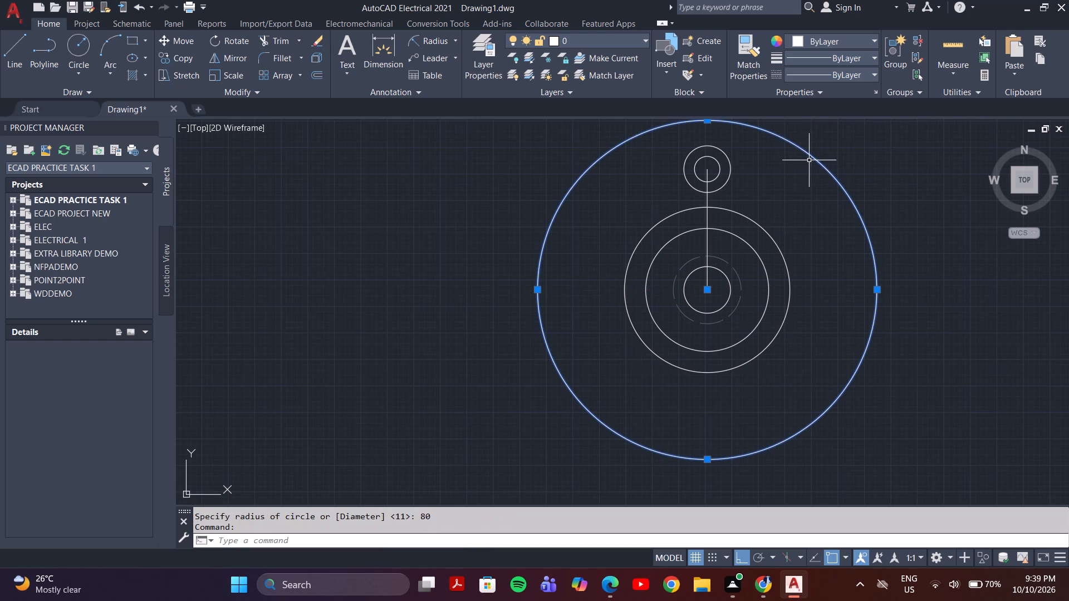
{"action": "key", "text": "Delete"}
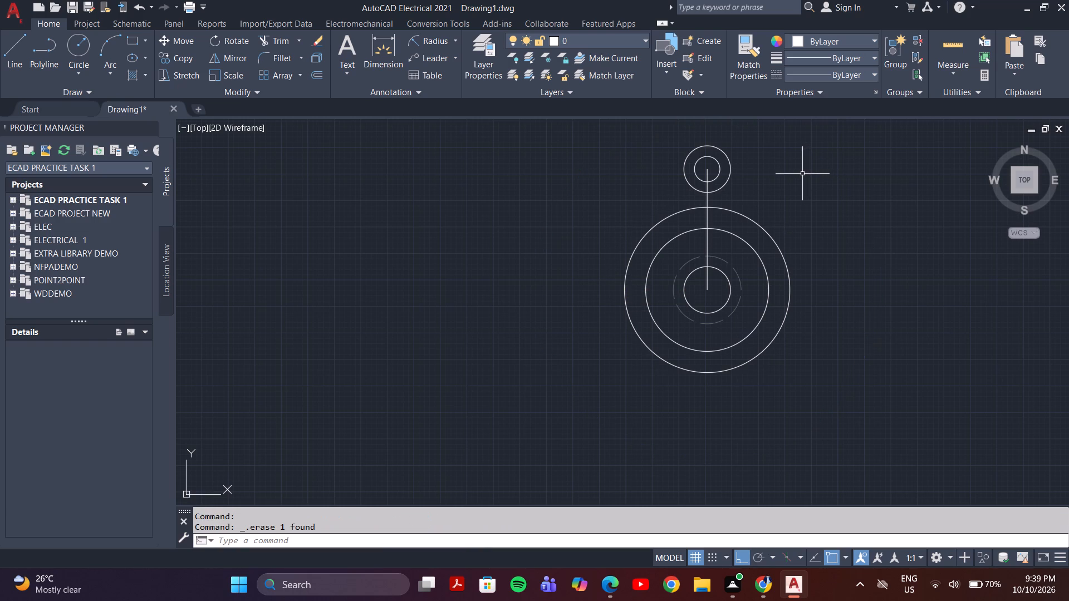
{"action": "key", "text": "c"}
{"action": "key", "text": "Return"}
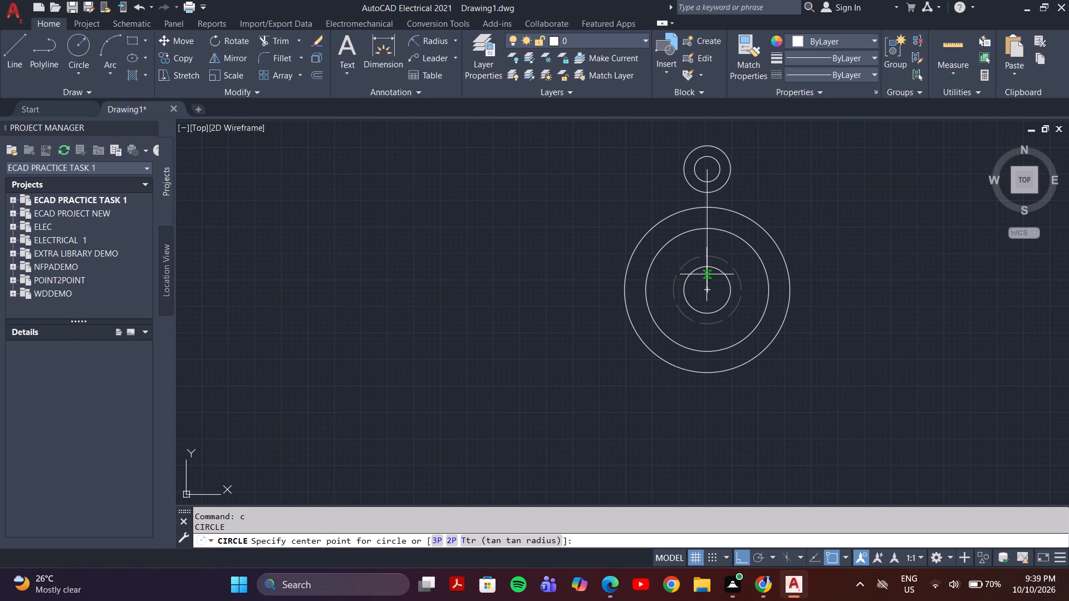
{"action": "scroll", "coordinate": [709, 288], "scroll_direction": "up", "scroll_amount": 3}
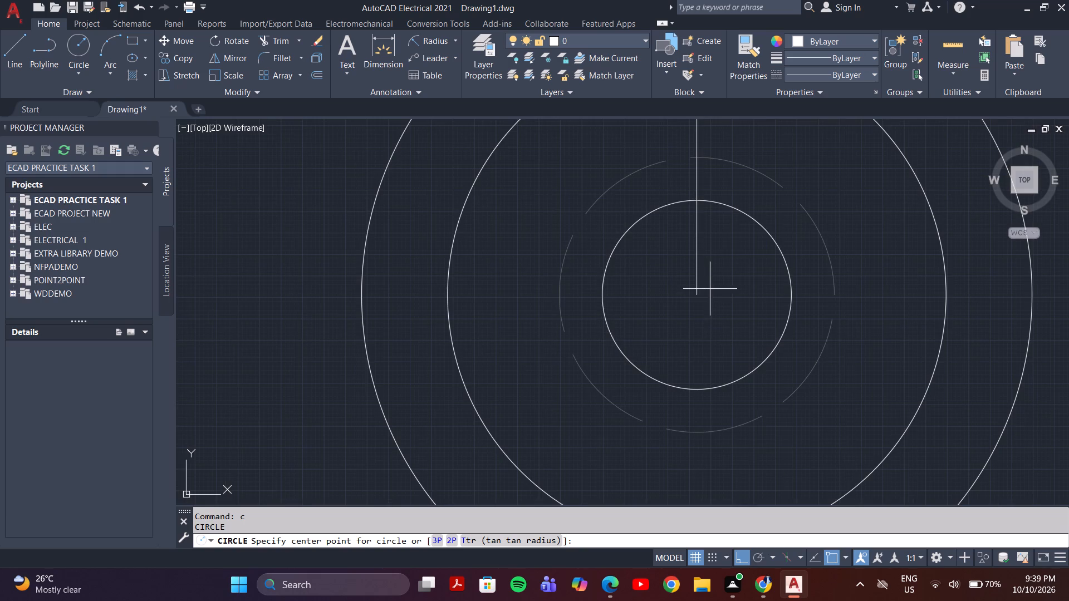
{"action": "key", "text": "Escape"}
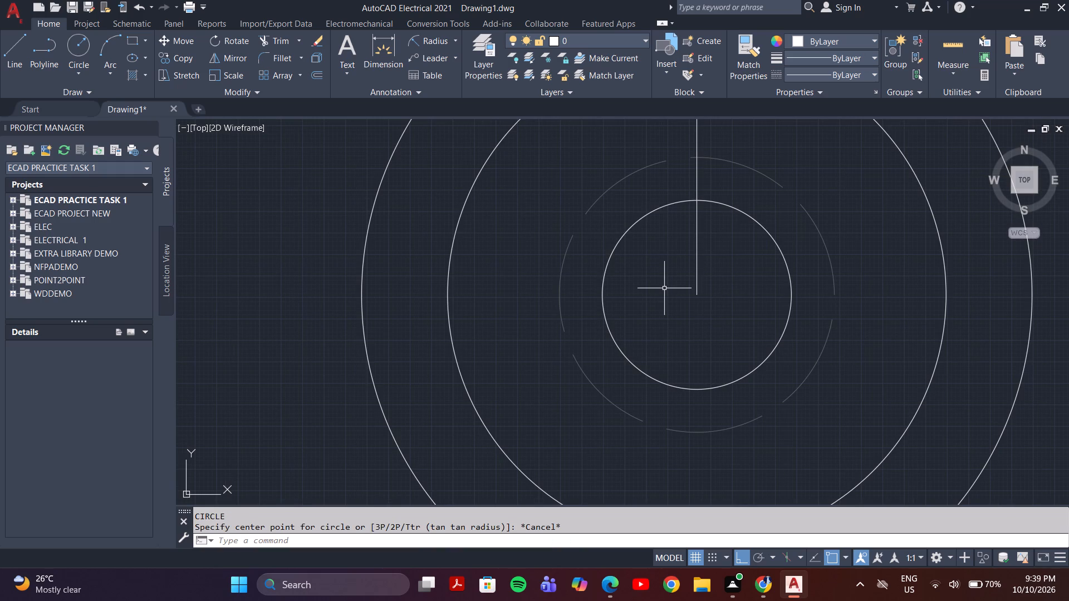
Change the linetype of the dashed grey 32 mm circle to a solid line.
{"action": "middle_click_drag", "start_coordinate": [630, 345], "coordinate": [625, 346]}
{"action": "middle_click_drag", "start_coordinate": [625, 346], "coordinate": [562, 368]}
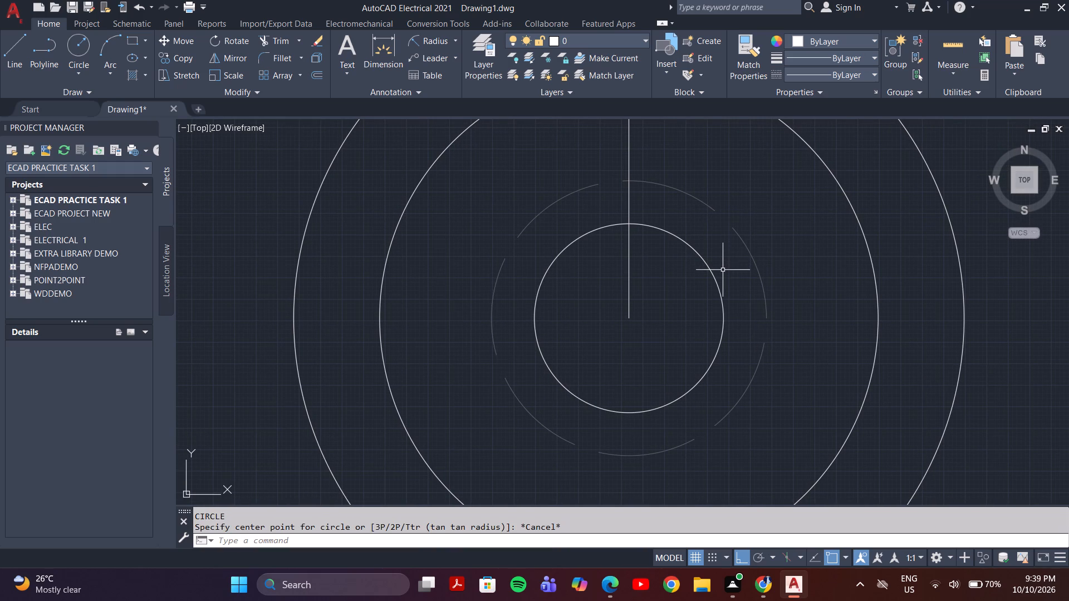
{"action": "middle_click_drag", "start_coordinate": [709, 268], "coordinate": [699, 355]}
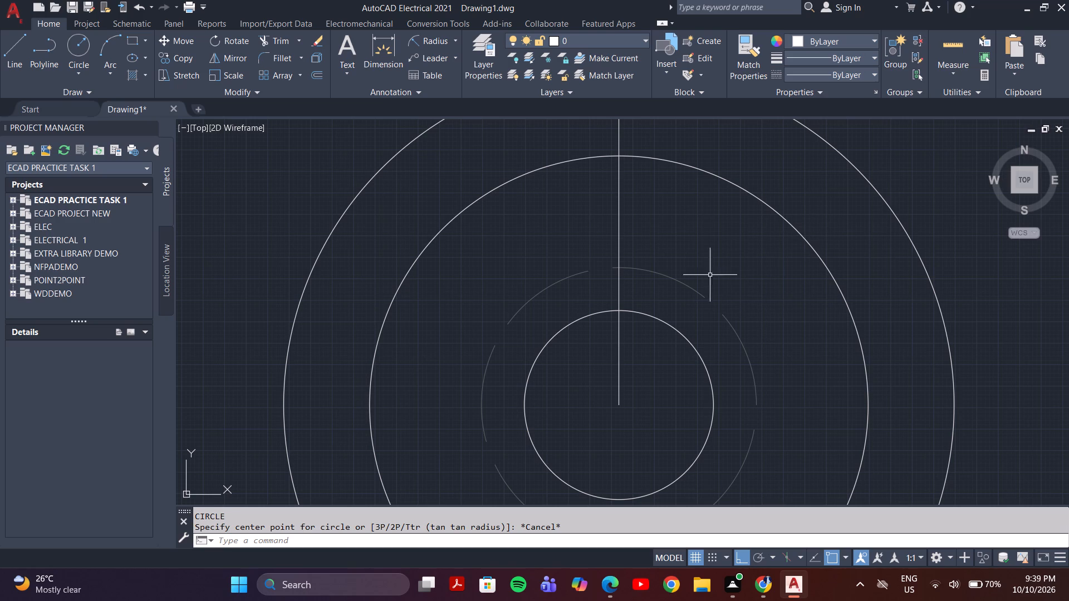
{"action": "left_click", "coordinate": [692, 288]}
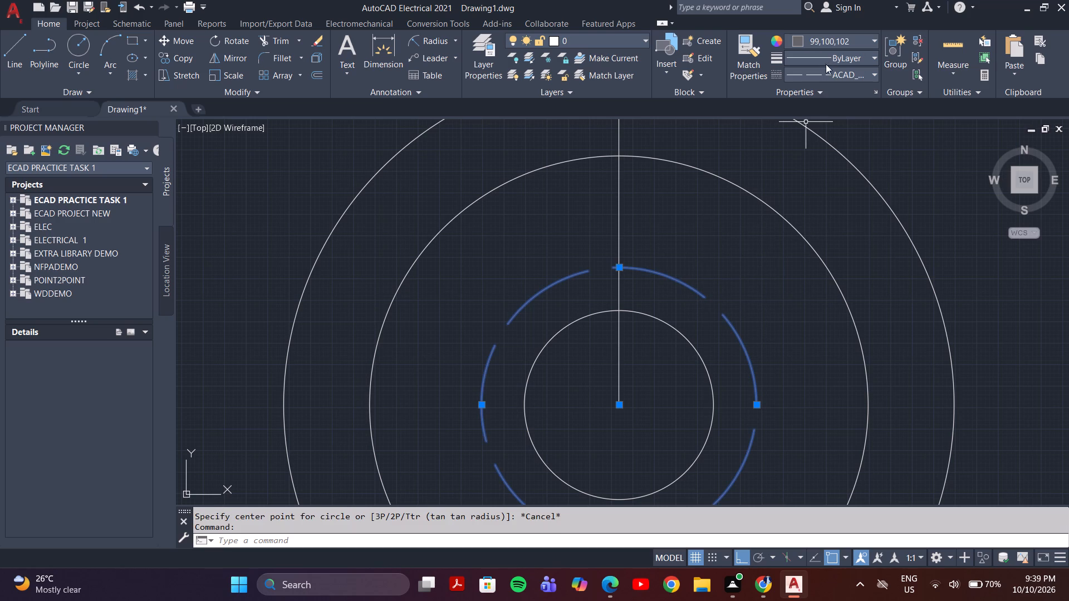
{"action": "left_click", "coordinate": [830, 73]}
{"action": "left_click", "coordinate": [816, 88]}
{"action": "key", "text": "Escape"}
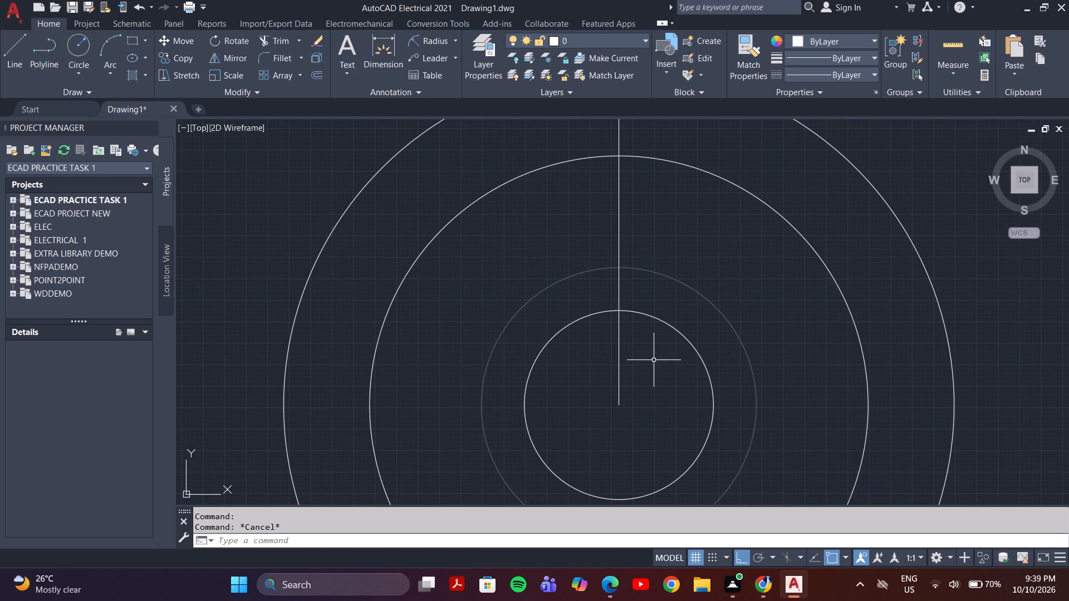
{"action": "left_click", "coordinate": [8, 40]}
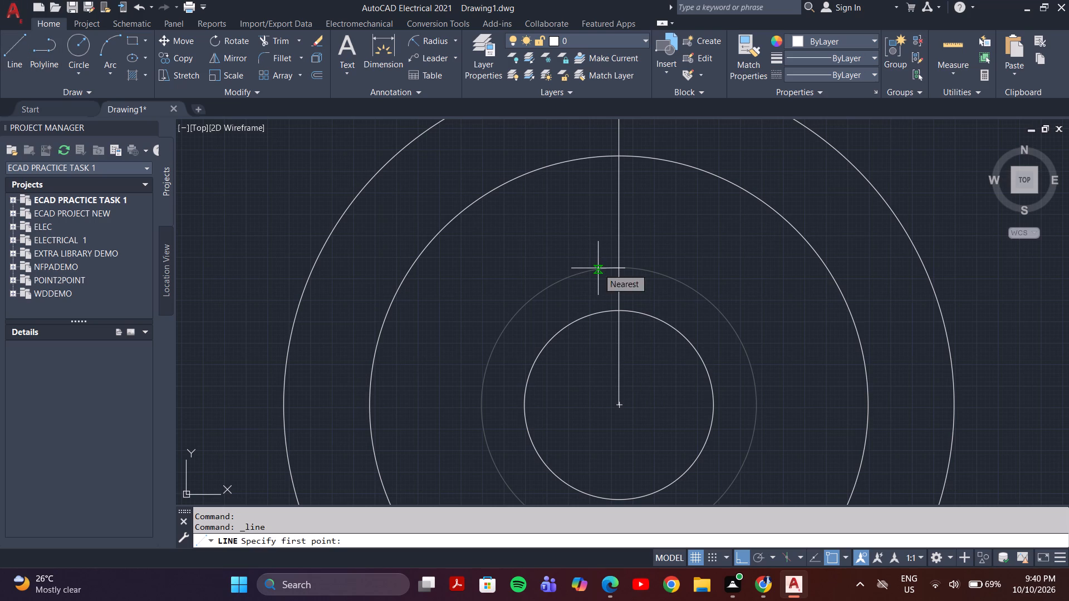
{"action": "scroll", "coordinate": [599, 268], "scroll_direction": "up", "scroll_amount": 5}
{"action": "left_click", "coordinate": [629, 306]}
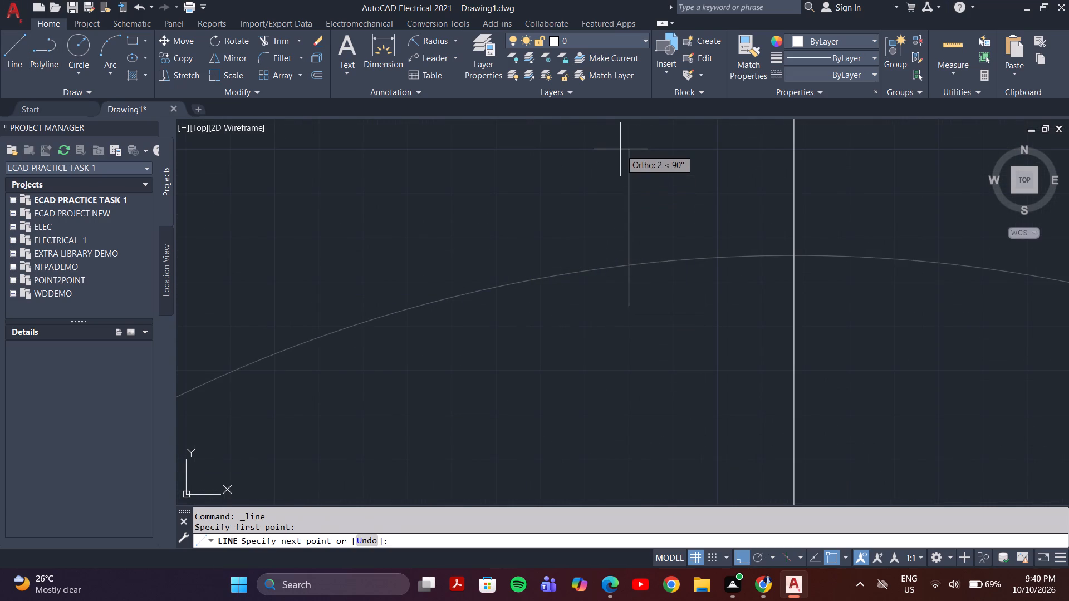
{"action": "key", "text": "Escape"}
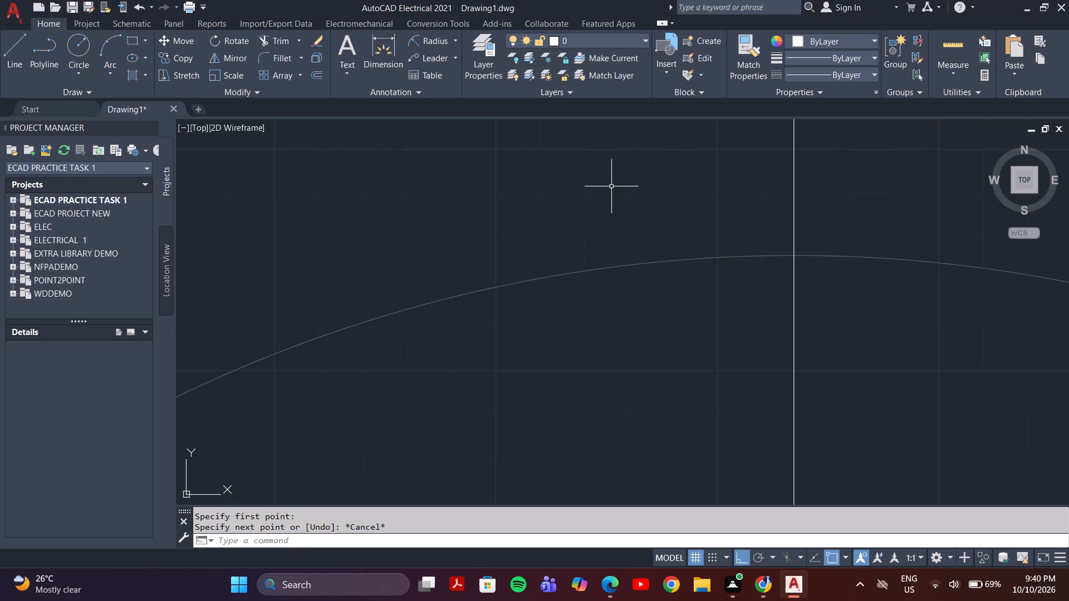
Offset the vertical centre line by 4 mm to both its right and left sides.
{"action": "scroll", "coordinate": [619, 187], "scroll_direction": "down", "scroll_amount": 1}
{"action": "middle_click_drag", "start_coordinate": [644, 199], "coordinate": [546, 316]}
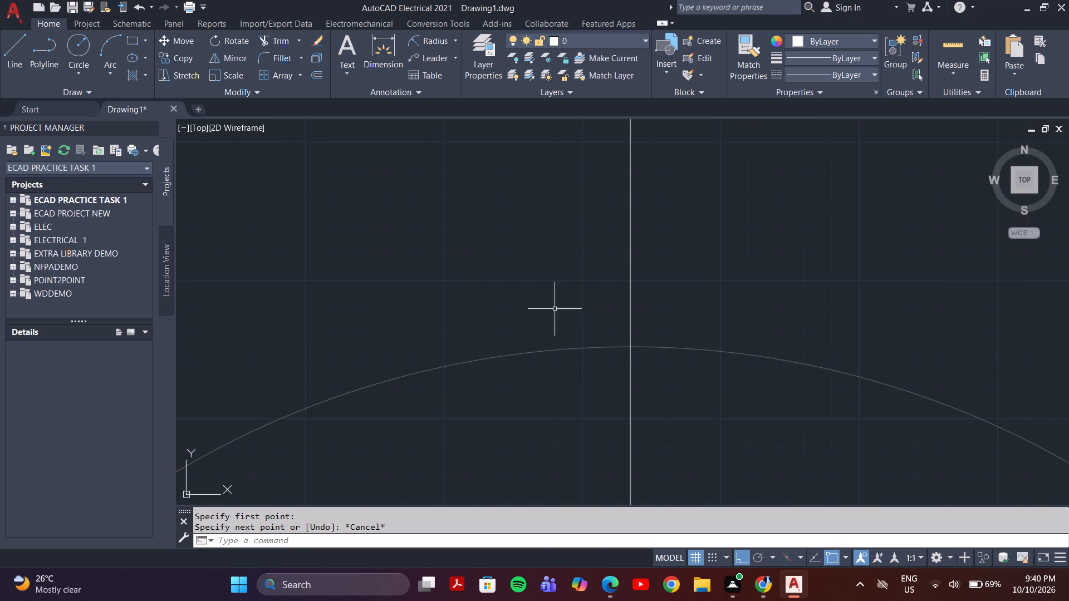
{"action": "key", "text": "Escape"}
{"action": "left_click", "coordinate": [631, 247]}
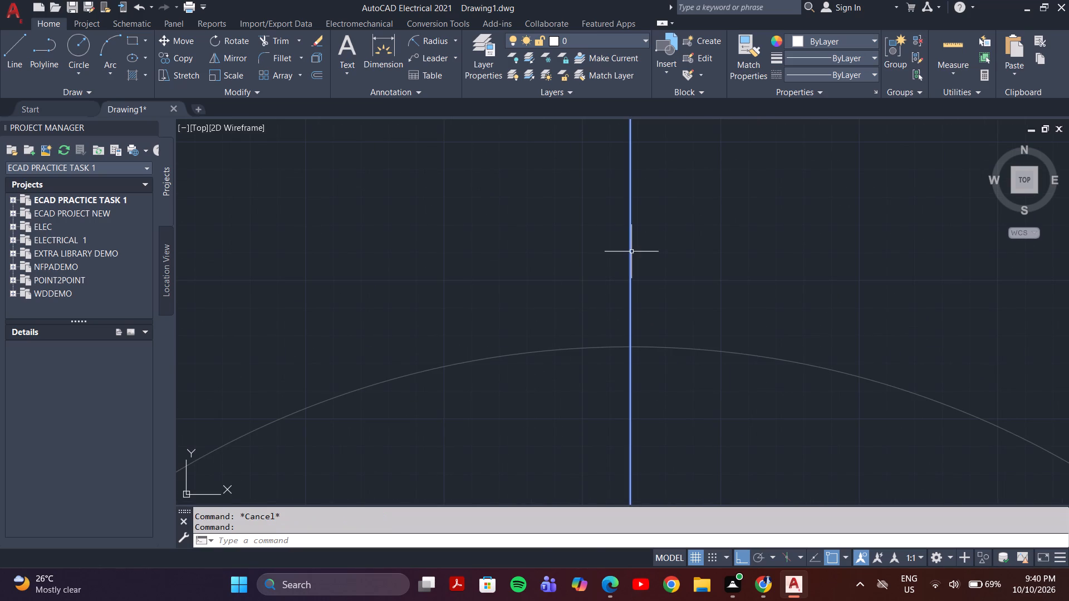
{"action": "scroll", "coordinate": [631, 253], "scroll_direction": "down", "scroll_amount": 3}
{"action": "key", "text": "Escape"}
{"action": "scroll", "coordinate": [641, 320], "scroll_direction": "down", "scroll_amount": 2}
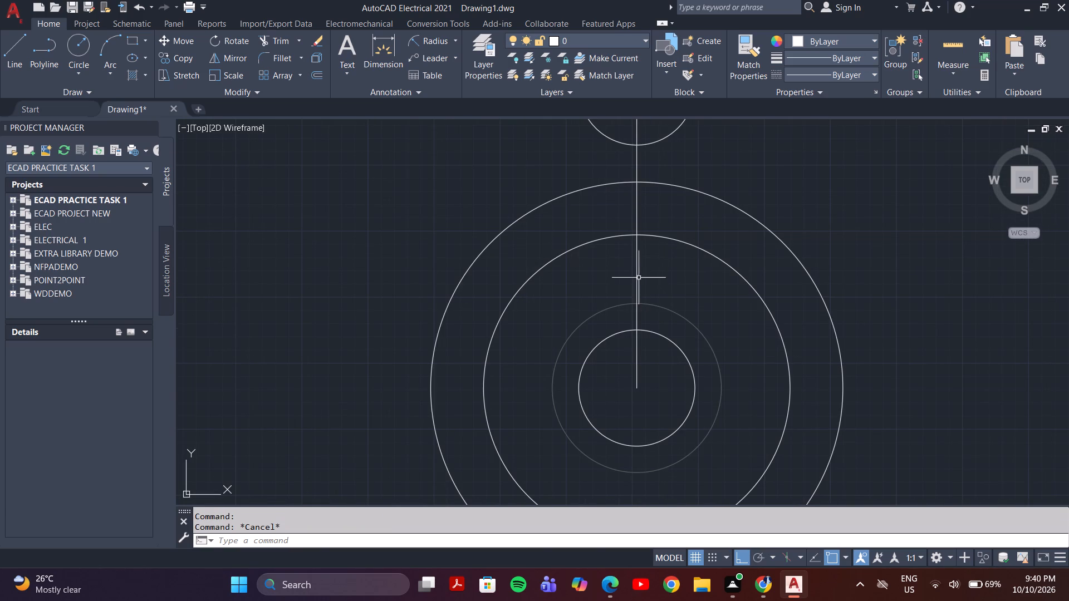
{"action": "left_click", "coordinate": [637, 278]}
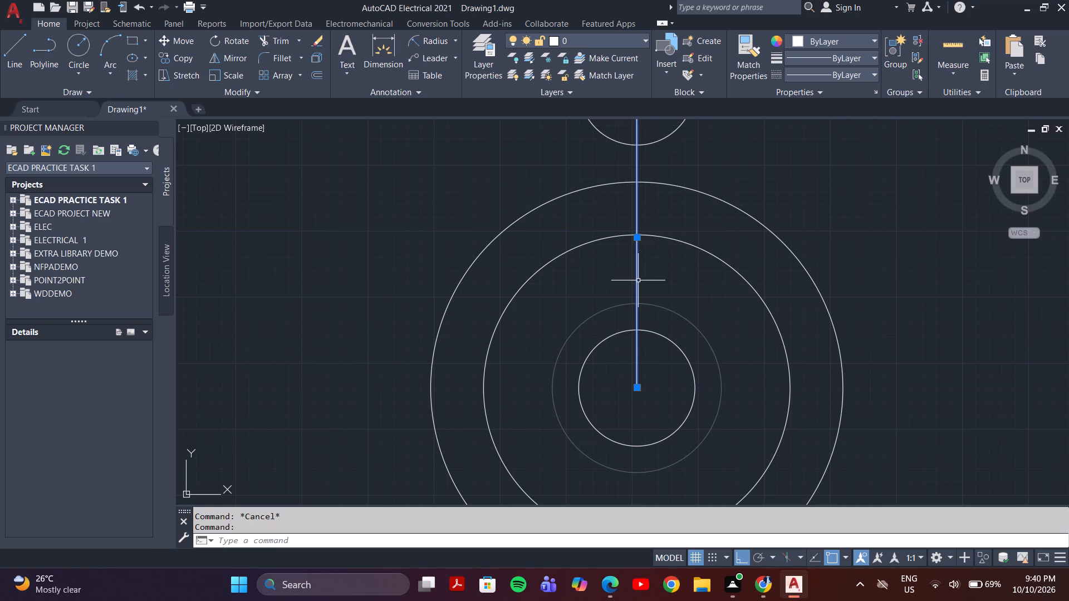
{"action": "key", "text": "o"}
{"action": "key", "text": "Return"}
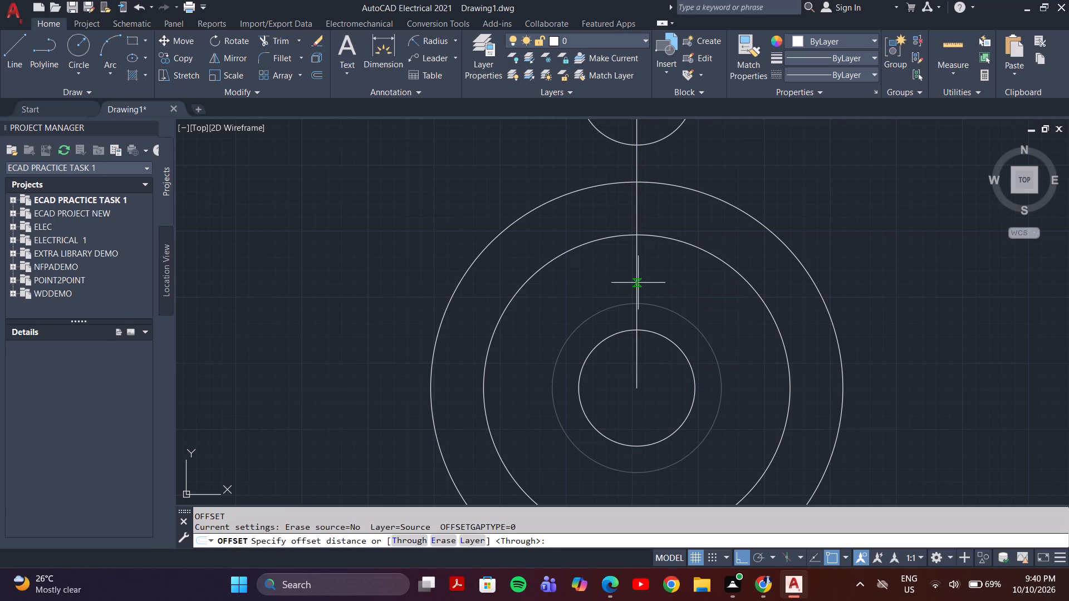
{"action": "key", "text": "4"}
{"action": "key", "text": "Return"}
{"action": "left_click", "coordinate": [655, 273]}
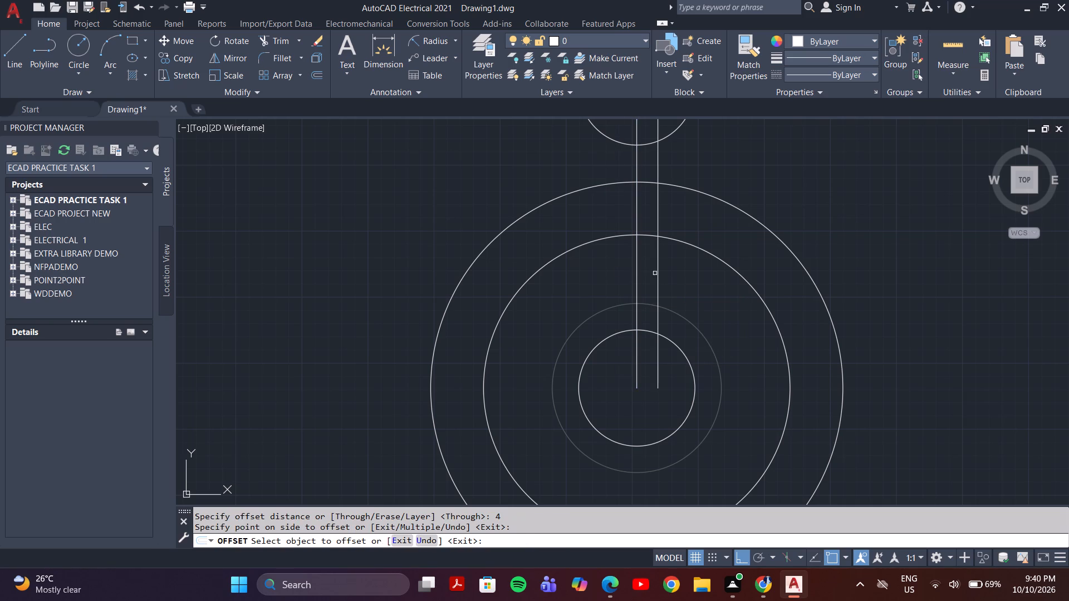
{"action": "left_click", "coordinate": [639, 275]}
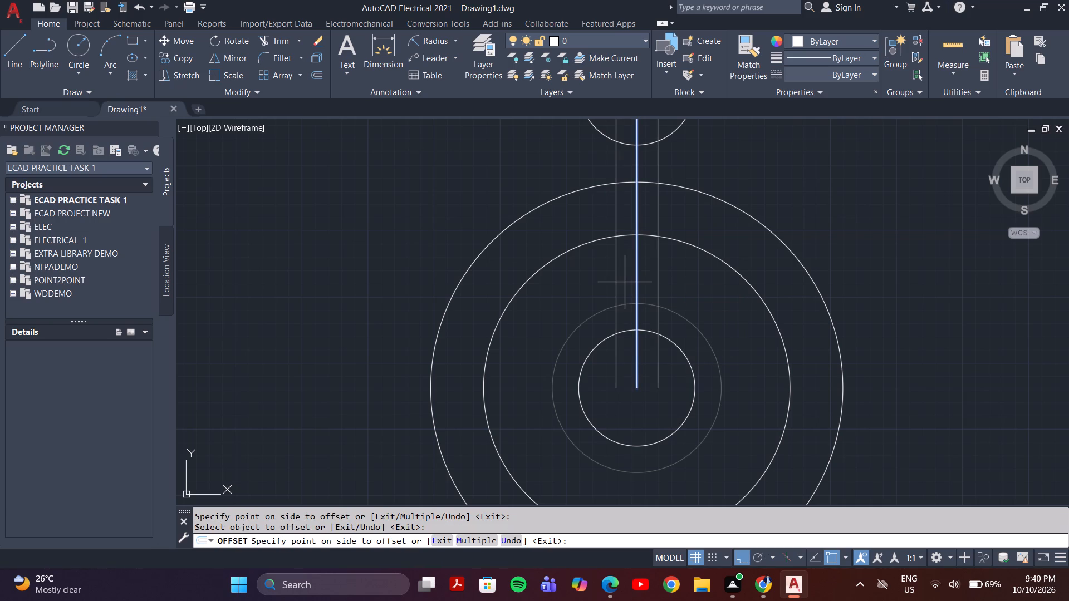
{"action": "left_click", "coordinate": [625, 282]}
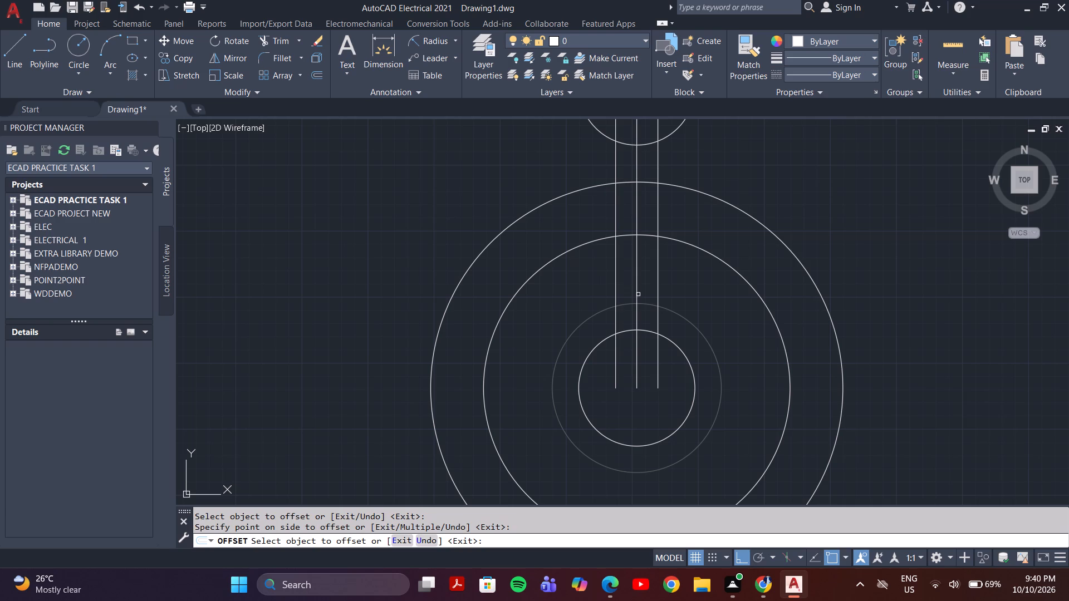
{"action": "key", "text": "Escape"}
Trim the three vertical lines back to the grey 32 mm circle, removing their portions inside it.
{"action": "type", "text": "tr"}
{"action": "key", "text": "Return"}
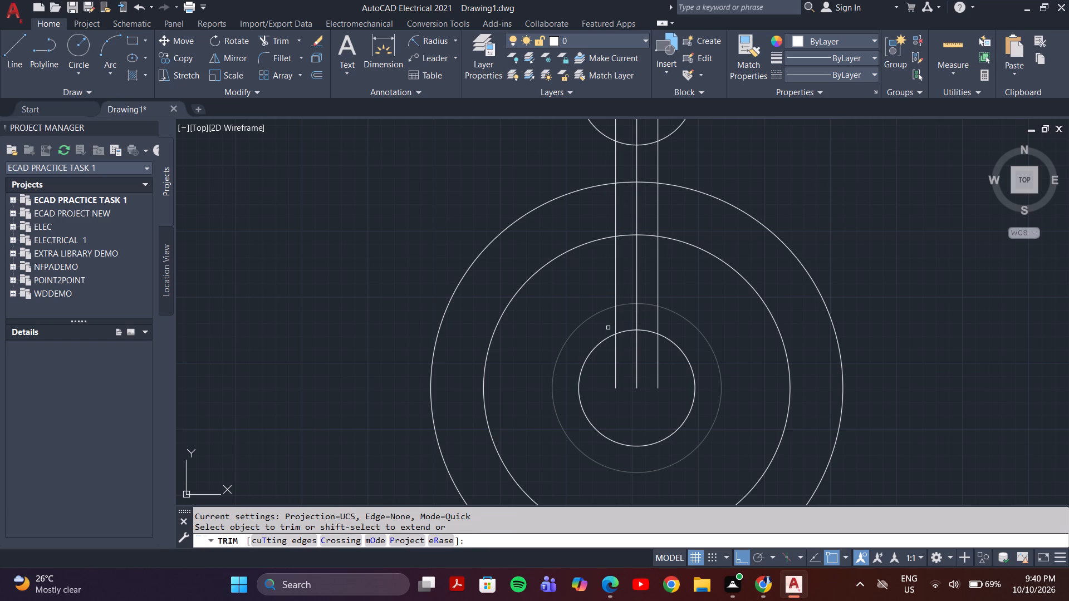
{"action": "left_click_drag", "start_coordinate": [608, 328], "coordinate": [664, 327]}
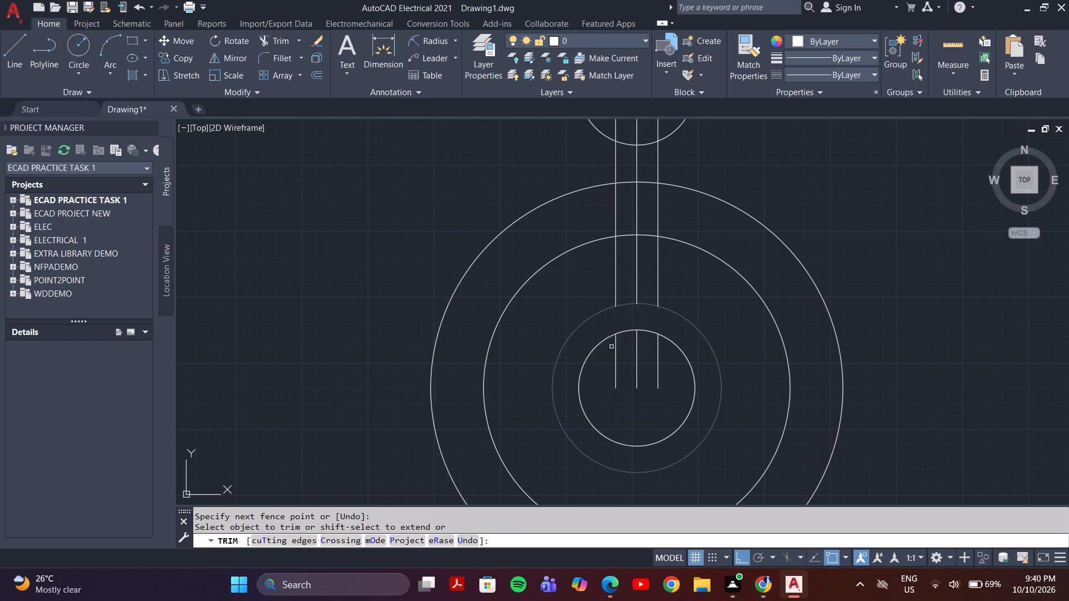
{"action": "left_click_drag", "start_coordinate": [604, 356], "coordinate": [663, 366]}
Trim off the upper ends of the three vertical lines inside the 12 mm circle.
{"action": "scroll", "coordinate": [634, 250], "scroll_direction": "down", "scroll_amount": 3}
{"action": "middle_click_drag", "start_coordinate": [631, 249], "coordinate": [632, 303]}
{"action": "scroll", "coordinate": [644, 269], "scroll_direction": "up", "scroll_amount": 4}
{"action": "left_click", "coordinate": [614, 247]}
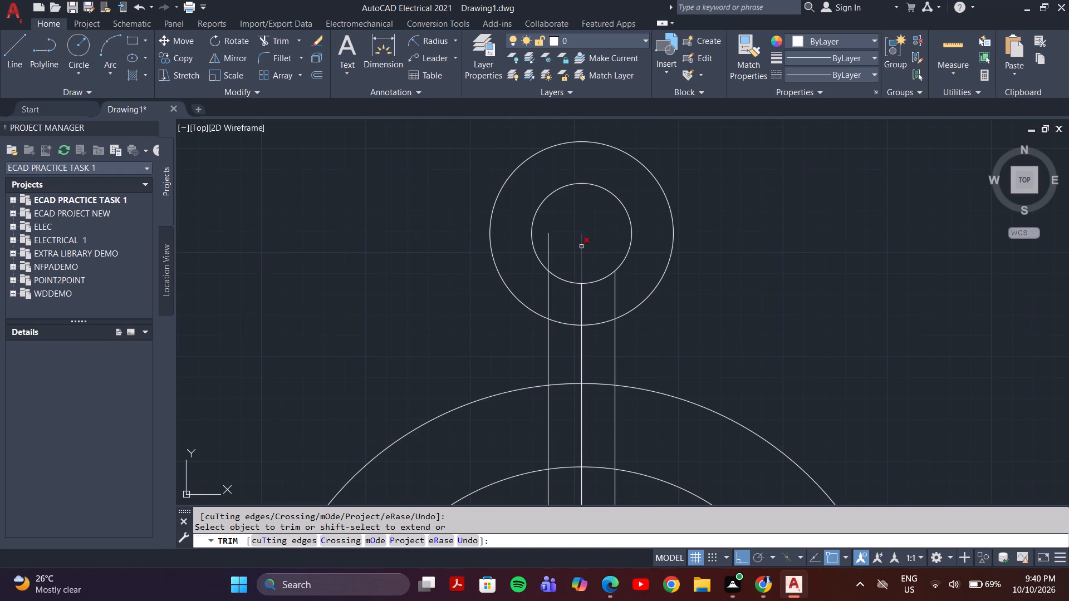
{"action": "left_click", "coordinate": [581, 247]}
{"action": "left_click", "coordinate": [549, 249]}
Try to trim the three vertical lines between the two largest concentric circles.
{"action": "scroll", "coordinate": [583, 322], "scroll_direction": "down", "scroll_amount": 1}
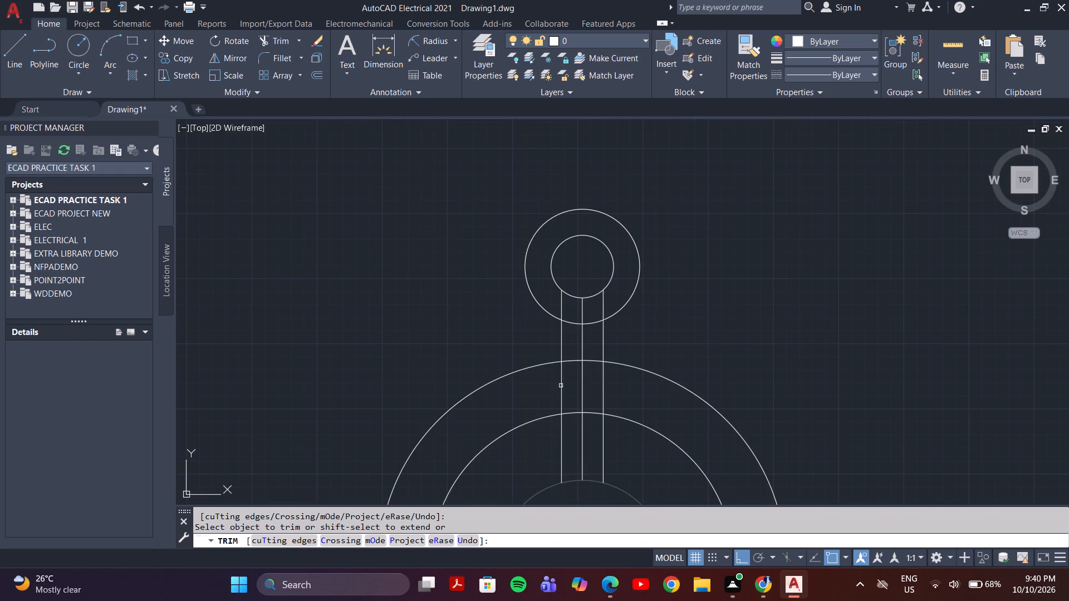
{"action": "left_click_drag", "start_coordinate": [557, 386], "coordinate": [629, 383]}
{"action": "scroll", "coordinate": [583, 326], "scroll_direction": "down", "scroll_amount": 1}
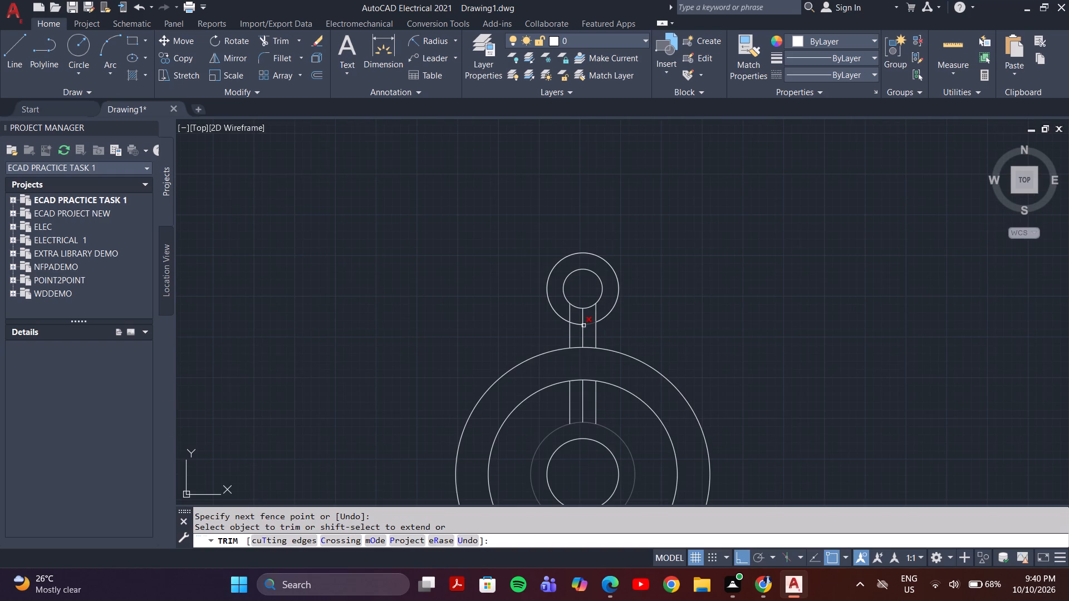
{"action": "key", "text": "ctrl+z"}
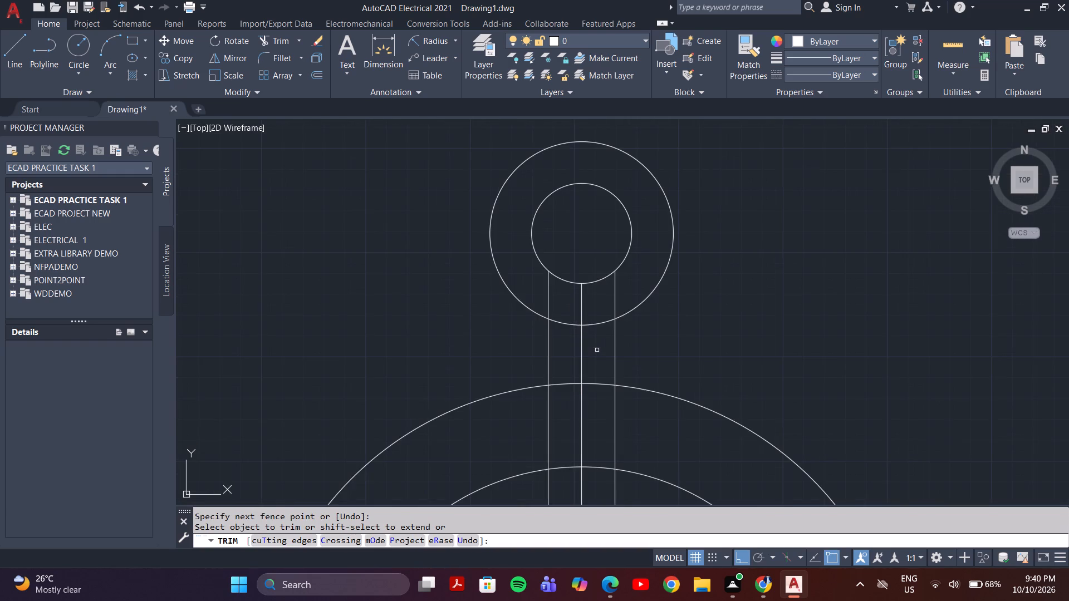
Trim the left and middle vertical lines between the 12 and 22 mm upper circles, and all three lines between the upper ring and the outermost circle.
{"action": "scroll", "coordinate": [594, 354], "scroll_direction": "down", "scroll_amount": 1}
{"action": "left_click_drag", "start_coordinate": [558, 321], "coordinate": [605, 322]}
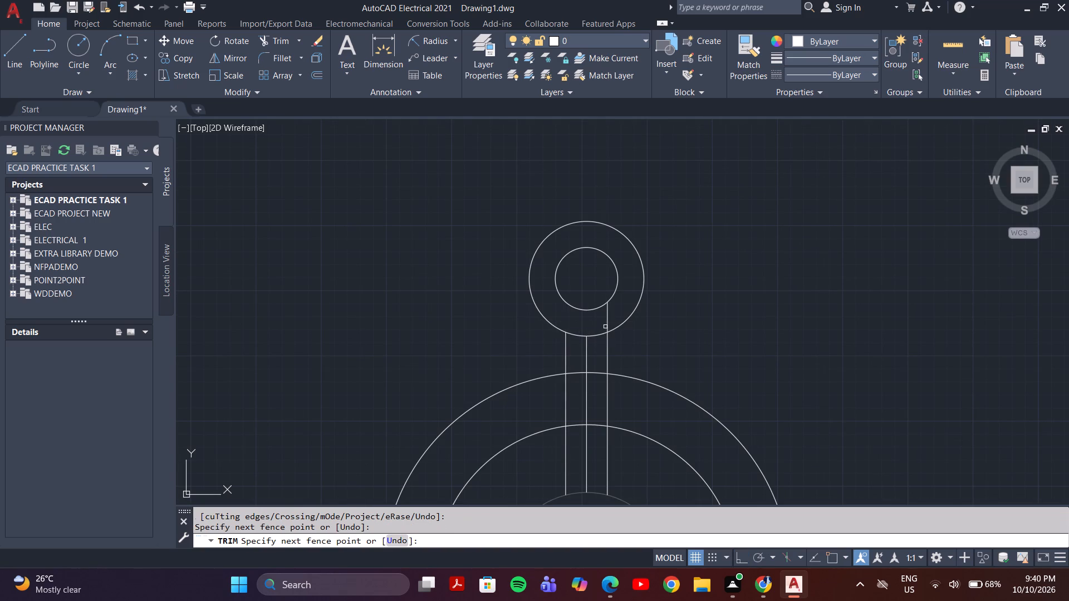
{"action": "left_click_drag", "start_coordinate": [540, 360], "coordinate": [625, 354]}
{"action": "middle_click_drag", "start_coordinate": [621, 364], "coordinate": [611, 323]}
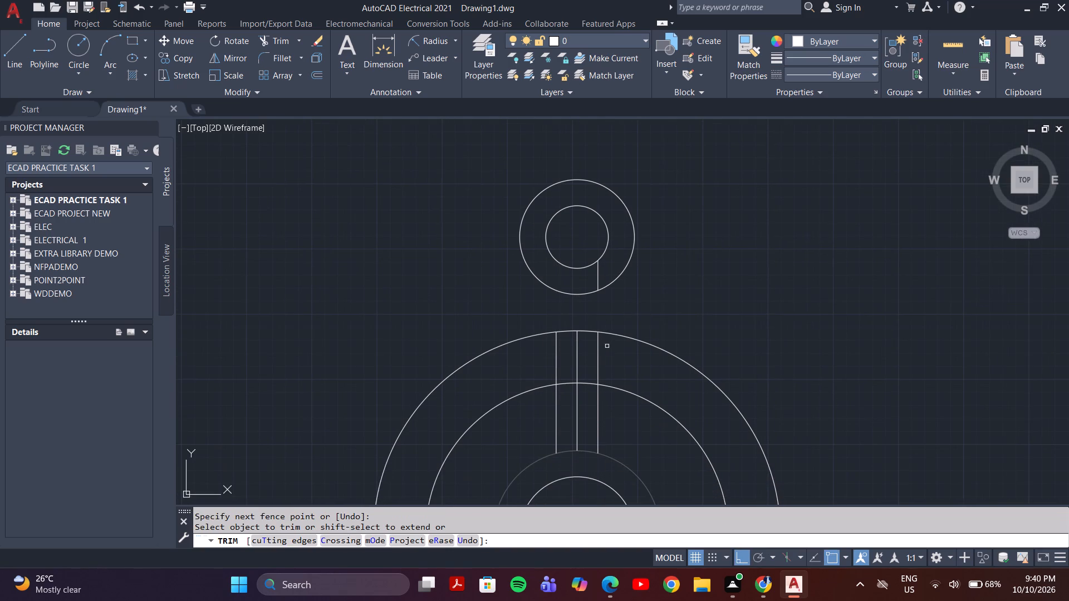
{"action": "middle_click_drag", "start_coordinate": [610, 347], "coordinate": [611, 288]}
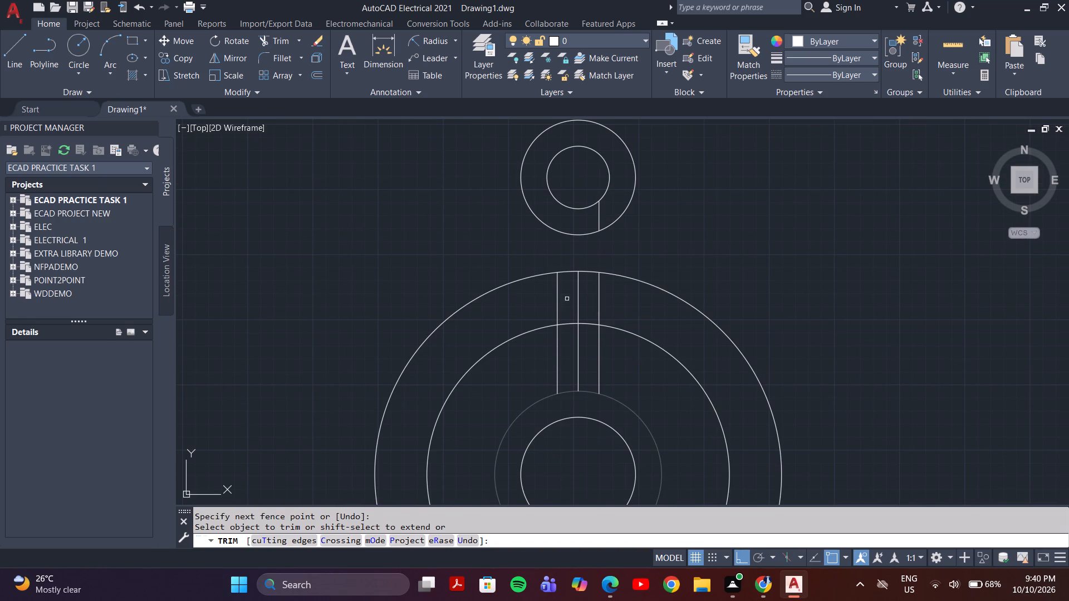
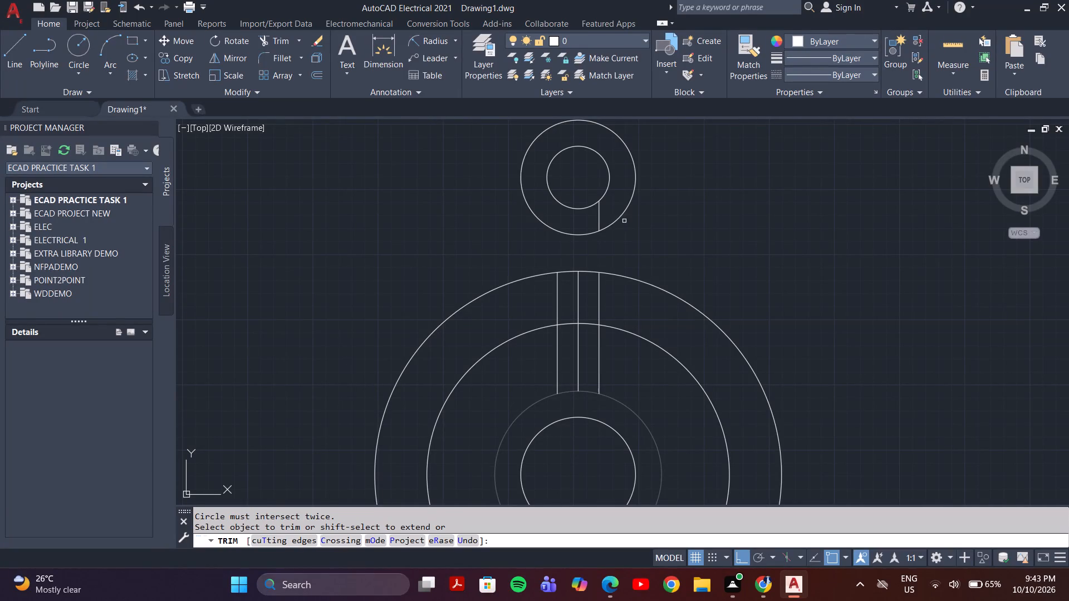
Trim the right vertical line between the 12 and 22 mm upper circles.
{"action": "left_click", "coordinate": [600, 216]}
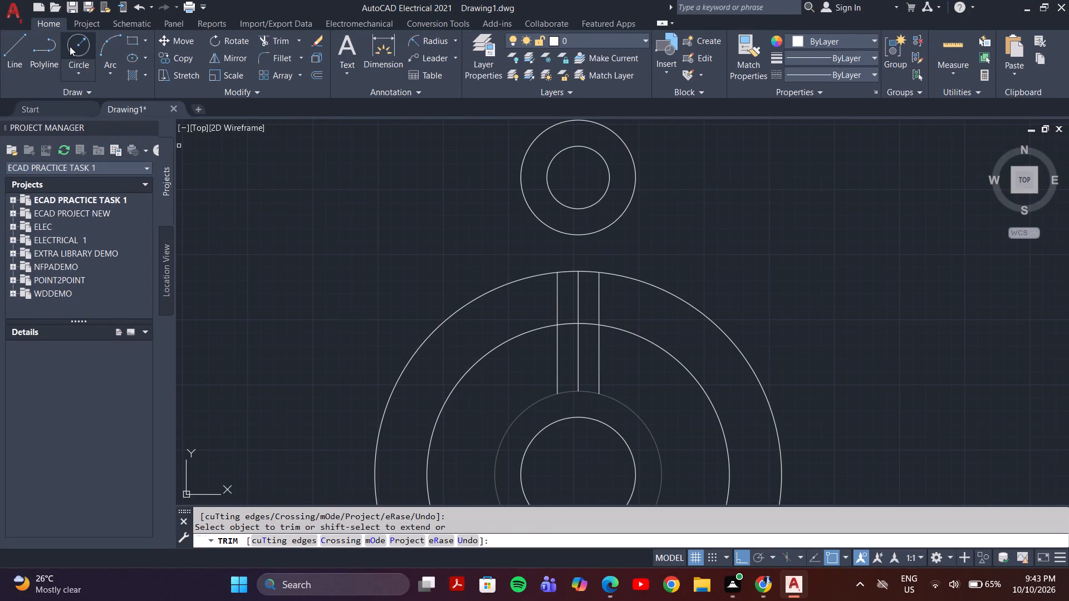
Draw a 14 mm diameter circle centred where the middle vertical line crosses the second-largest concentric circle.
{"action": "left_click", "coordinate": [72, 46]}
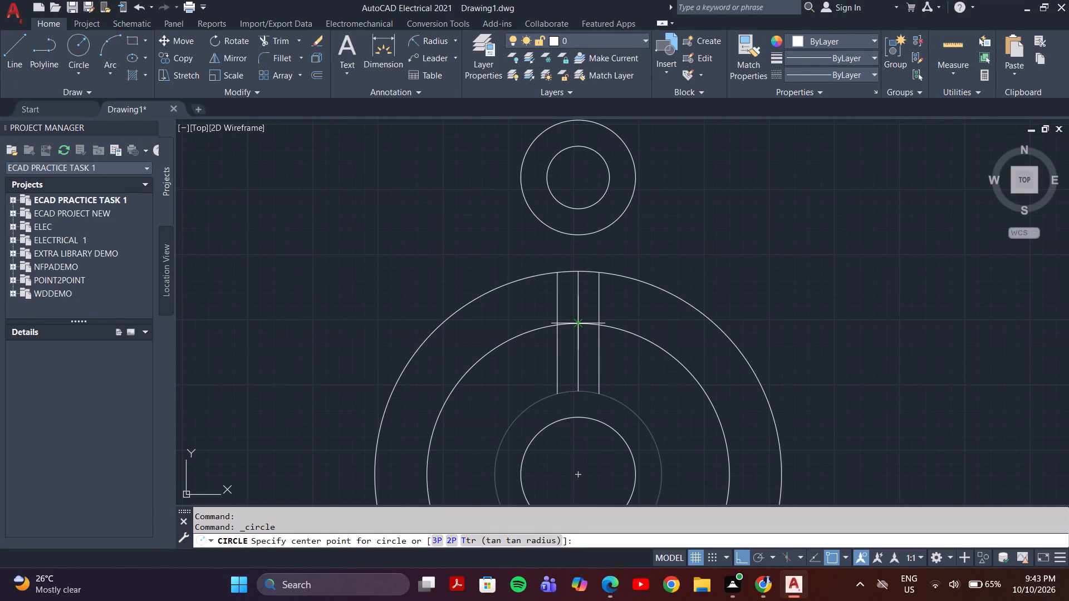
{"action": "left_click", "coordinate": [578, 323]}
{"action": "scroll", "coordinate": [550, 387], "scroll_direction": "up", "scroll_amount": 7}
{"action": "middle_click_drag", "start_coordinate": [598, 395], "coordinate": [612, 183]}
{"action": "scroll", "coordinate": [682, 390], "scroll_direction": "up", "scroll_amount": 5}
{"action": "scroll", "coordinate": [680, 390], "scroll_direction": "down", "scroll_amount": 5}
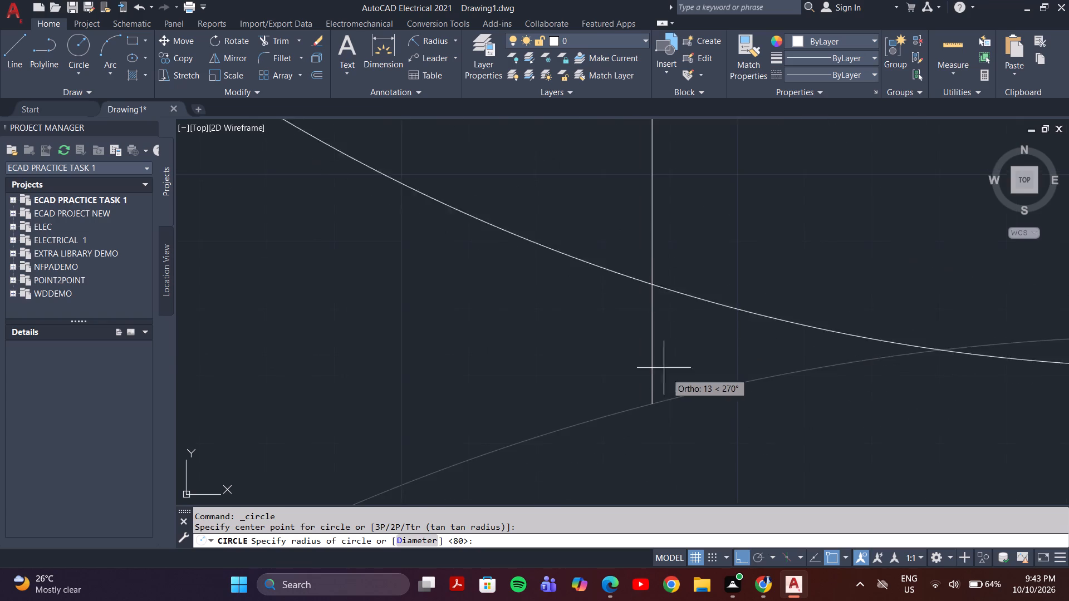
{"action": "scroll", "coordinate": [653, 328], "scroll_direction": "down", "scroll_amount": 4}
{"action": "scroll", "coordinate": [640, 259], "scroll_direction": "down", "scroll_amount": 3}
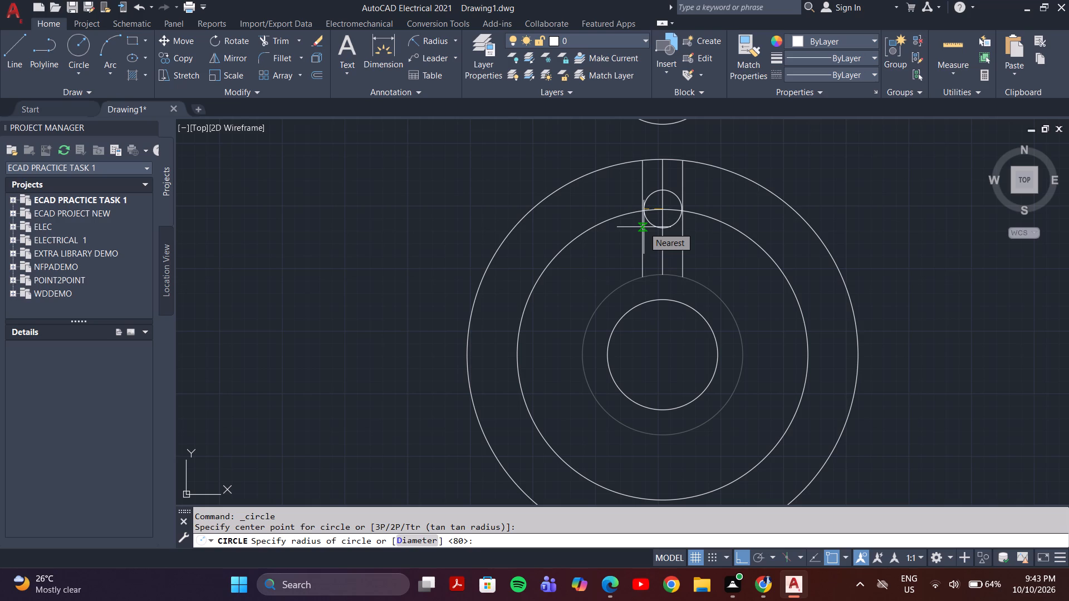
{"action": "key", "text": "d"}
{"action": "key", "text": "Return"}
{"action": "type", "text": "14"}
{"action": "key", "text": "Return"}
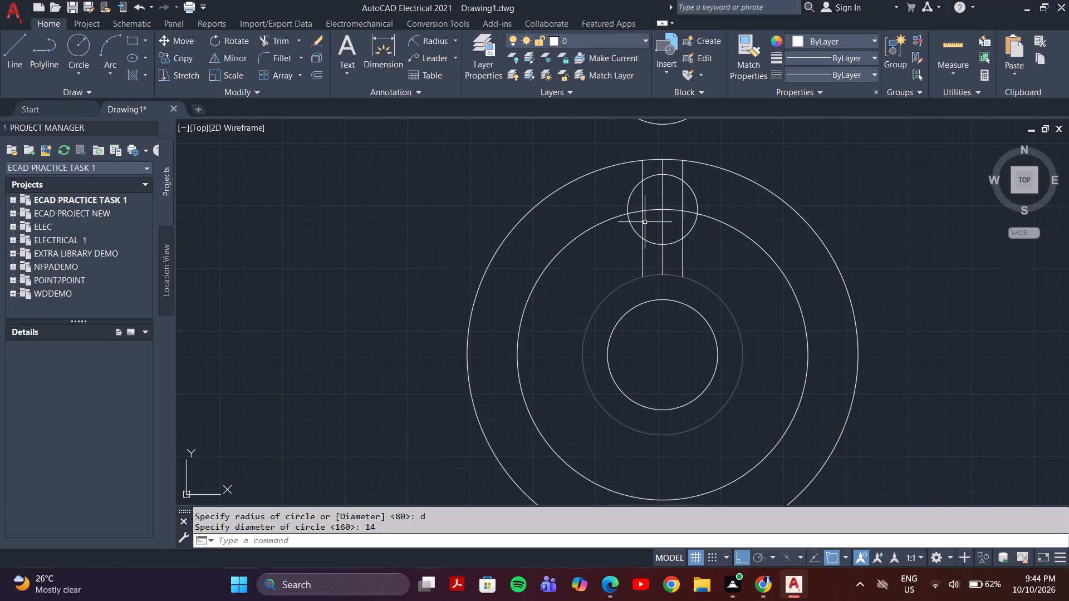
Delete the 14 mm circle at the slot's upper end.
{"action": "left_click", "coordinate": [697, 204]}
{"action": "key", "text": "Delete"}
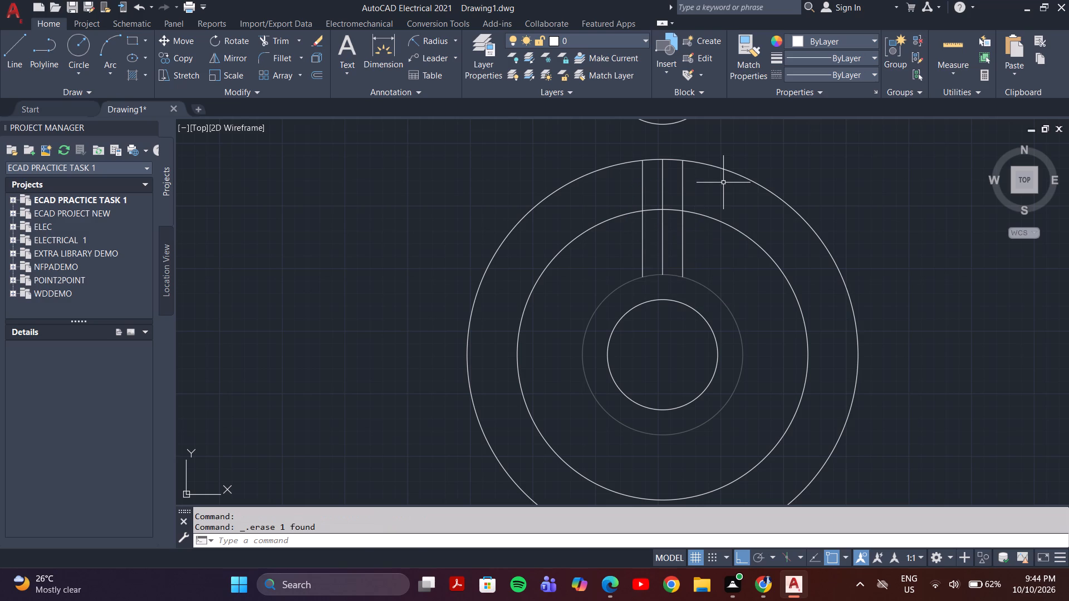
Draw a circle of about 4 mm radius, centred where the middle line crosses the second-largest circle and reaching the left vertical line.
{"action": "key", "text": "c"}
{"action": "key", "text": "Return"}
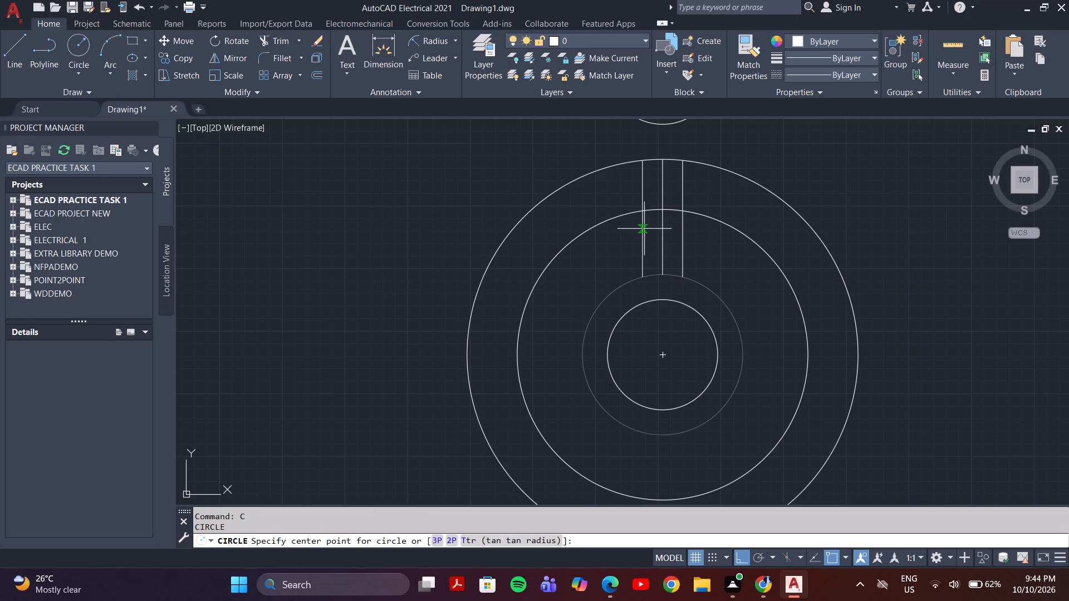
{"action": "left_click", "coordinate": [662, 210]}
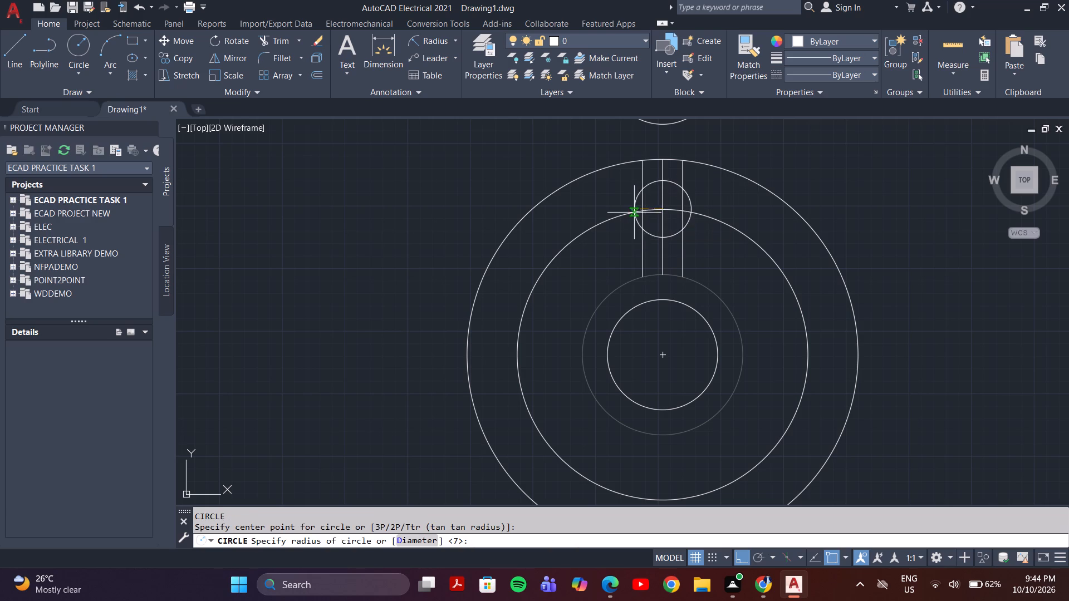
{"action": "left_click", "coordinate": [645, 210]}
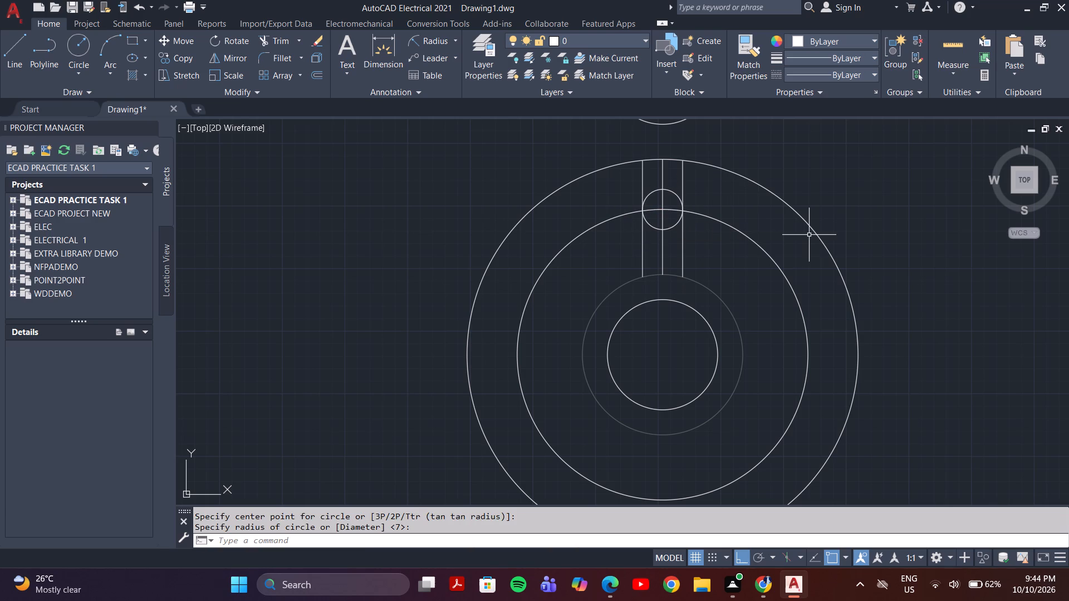
Trim the three vertical lines between the small slot-end circle and the outermost concentric circle.
{"action": "key", "text": "Escape"}
{"action": "key", "text": "t"}
{"action": "key", "text": "r"}
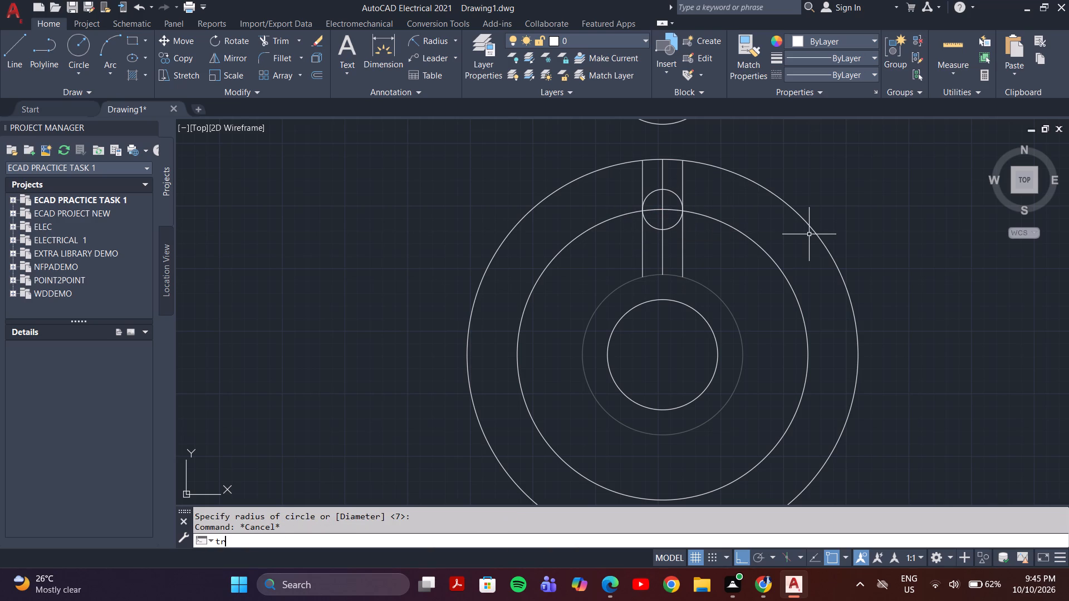
{"action": "key", "text": "Return"}
{"action": "scroll", "coordinate": [679, 164], "scroll_direction": "up", "scroll_amount": 2}
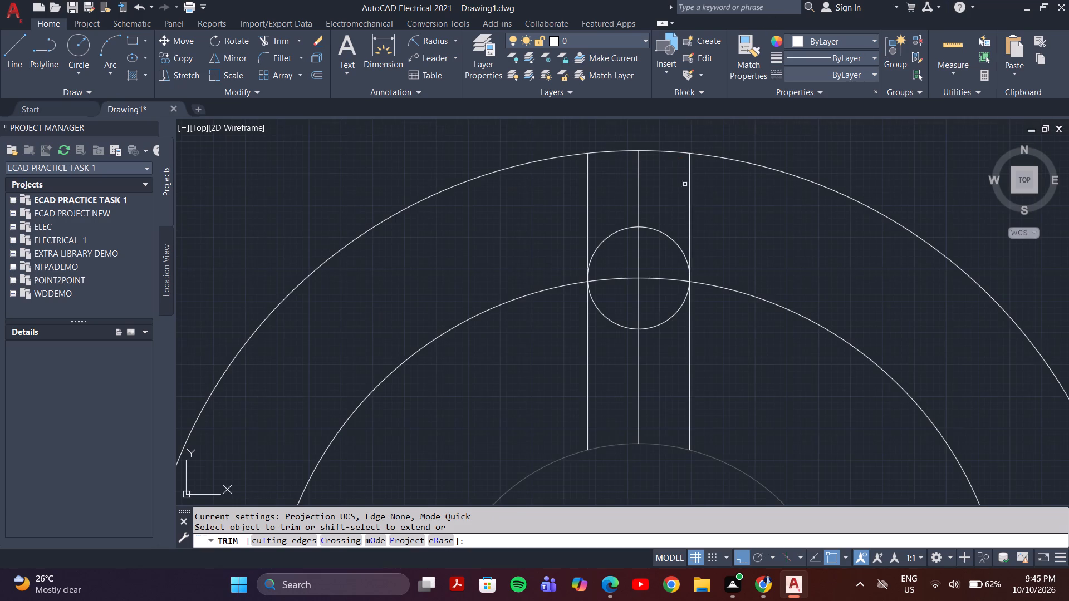
{"action": "left_click_drag", "start_coordinate": [719, 220], "coordinate": [511, 218]}
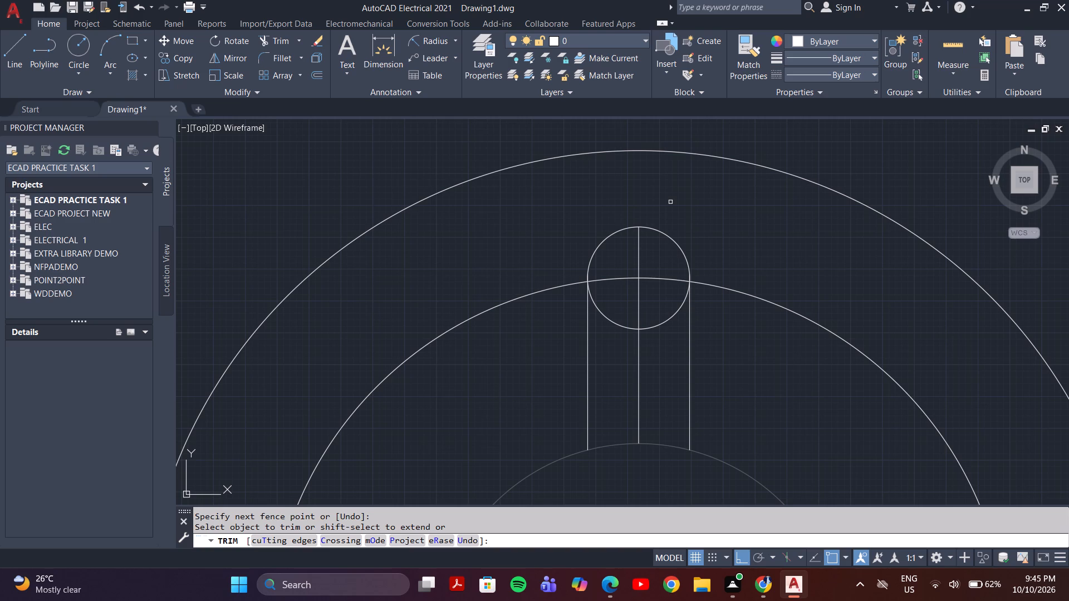
{"action": "scroll", "coordinate": [700, 293], "scroll_direction": "down", "scroll_amount": 2}
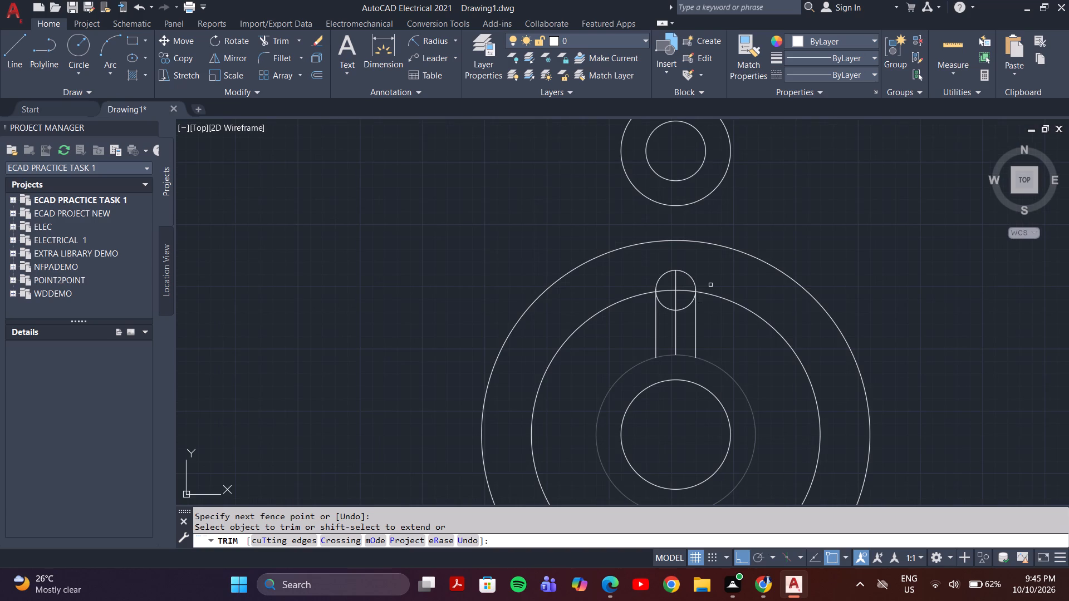
{"action": "scroll", "coordinate": [925, 389], "scroll_direction": "down", "scroll_amount": 3}
{"action": "middle_click_drag", "start_coordinate": [909, 334], "coordinate": [653, 250]}
{"action": "key", "text": "Escape"}
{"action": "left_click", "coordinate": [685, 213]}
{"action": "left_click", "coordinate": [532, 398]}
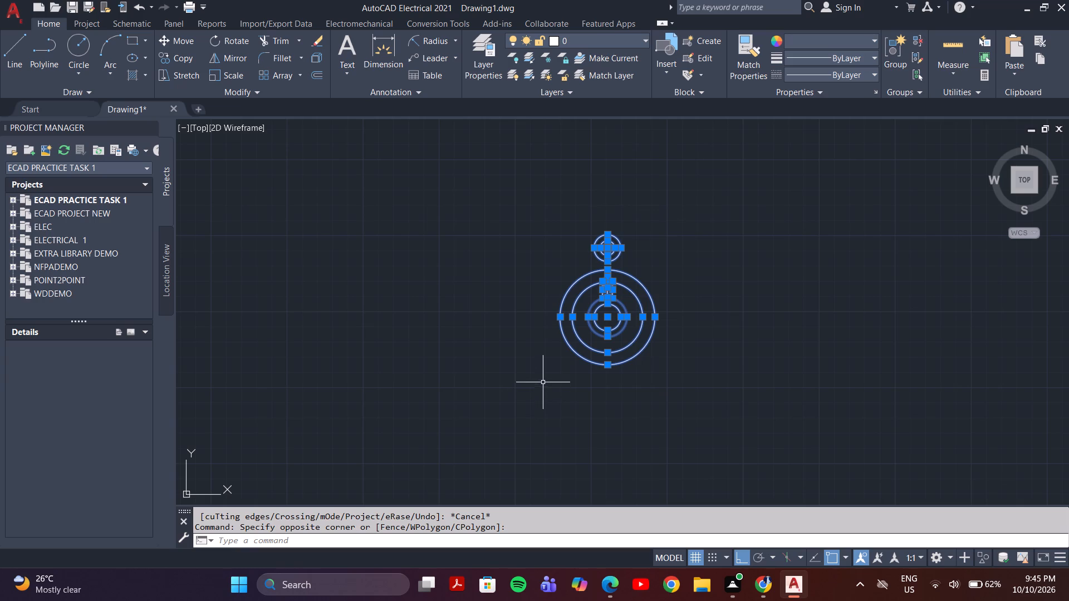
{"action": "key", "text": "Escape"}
Check the dimension style and the drawing units settings.
{"action": "key", "text": "d"}
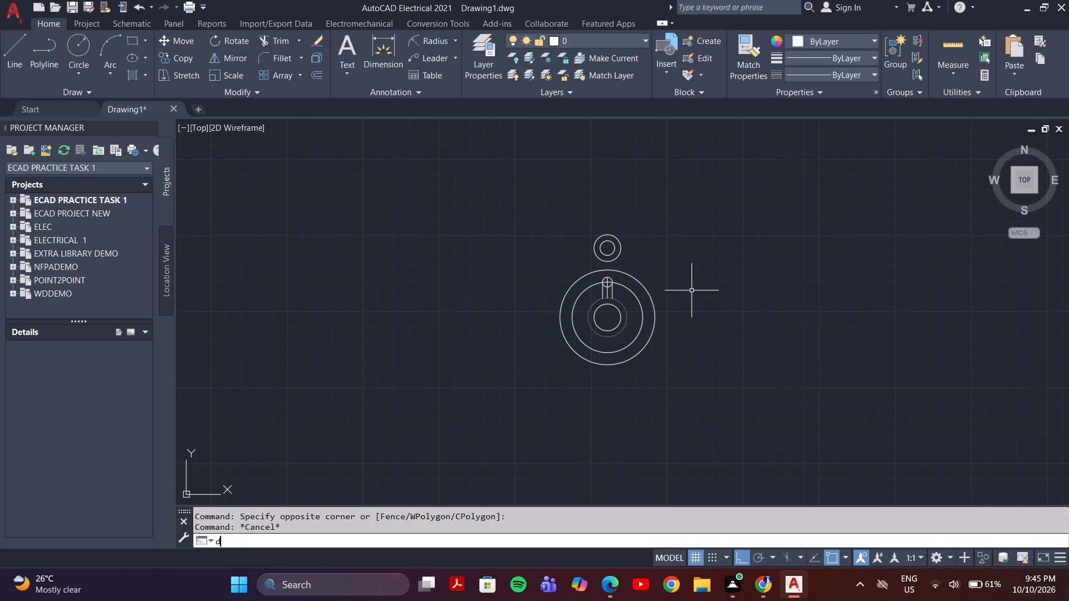
{"action": "key", "text": "Return"}
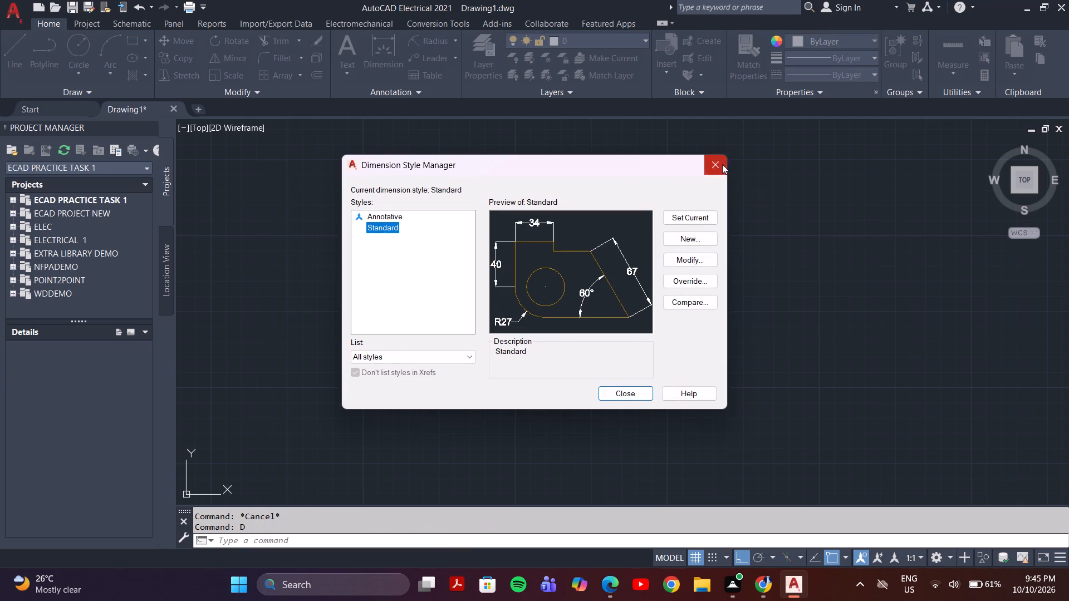
{"action": "left_click", "coordinate": [722, 164]}
{"action": "key", "text": "u"}
{"action": "key", "text": "n"}
{"action": "key", "text": "Return"}
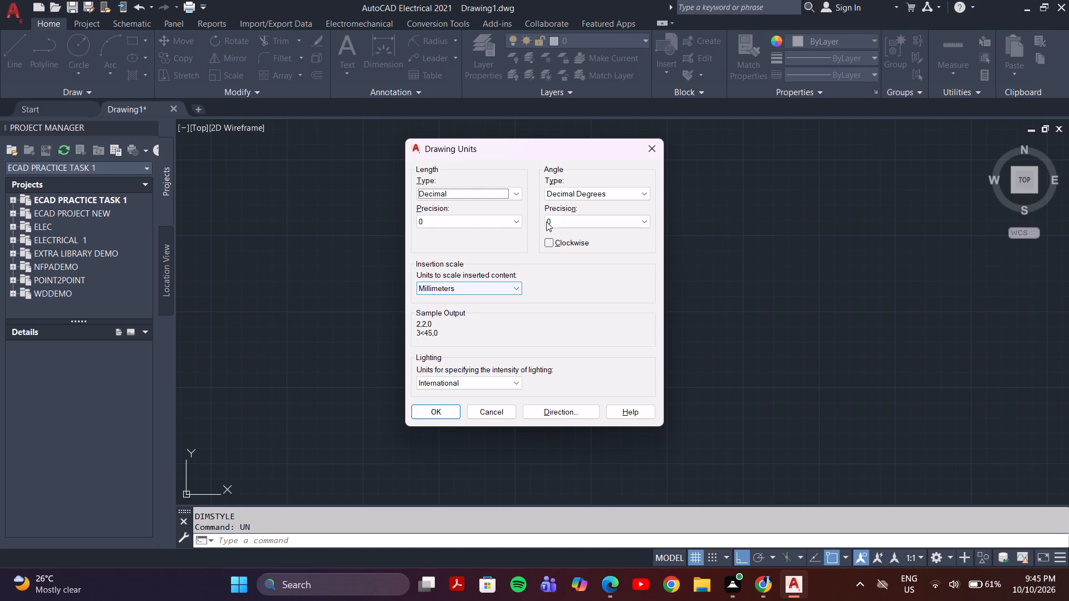
{"action": "left_click", "coordinate": [419, 417]}
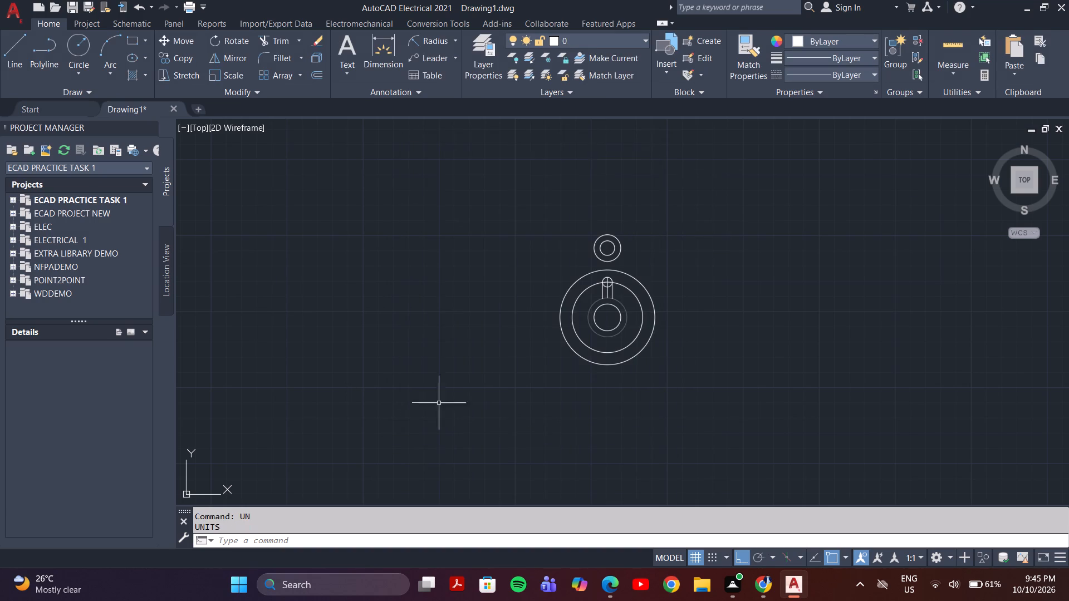
Measure the slot's width between its two outer vertical lines with a linear dimension, without placing it.
{"action": "scroll", "coordinate": [528, 306], "scroll_direction": "up", "scroll_amount": 2}
{"action": "scroll", "coordinate": [526, 306], "scroll_direction": "down", "scroll_amount": 1}
{"action": "middle_click_drag", "start_coordinate": [615, 284], "coordinate": [416, 319]}
{"action": "scroll", "coordinate": [434, 305], "scroll_direction": "up", "scroll_amount": 3}
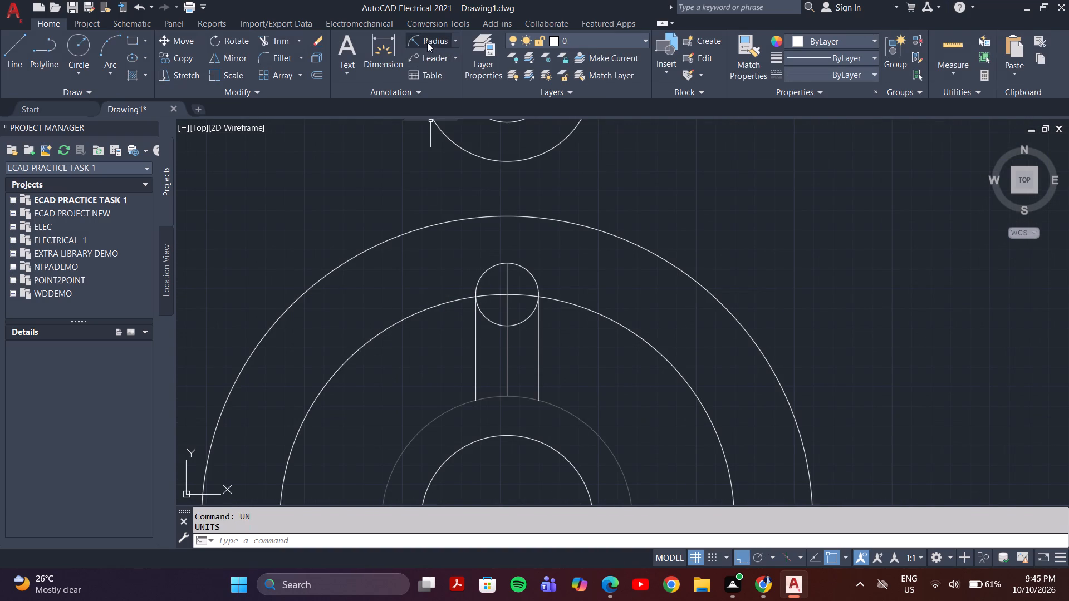
{"action": "left_click", "coordinate": [455, 41]}
{"action": "left_click", "coordinate": [455, 70]}
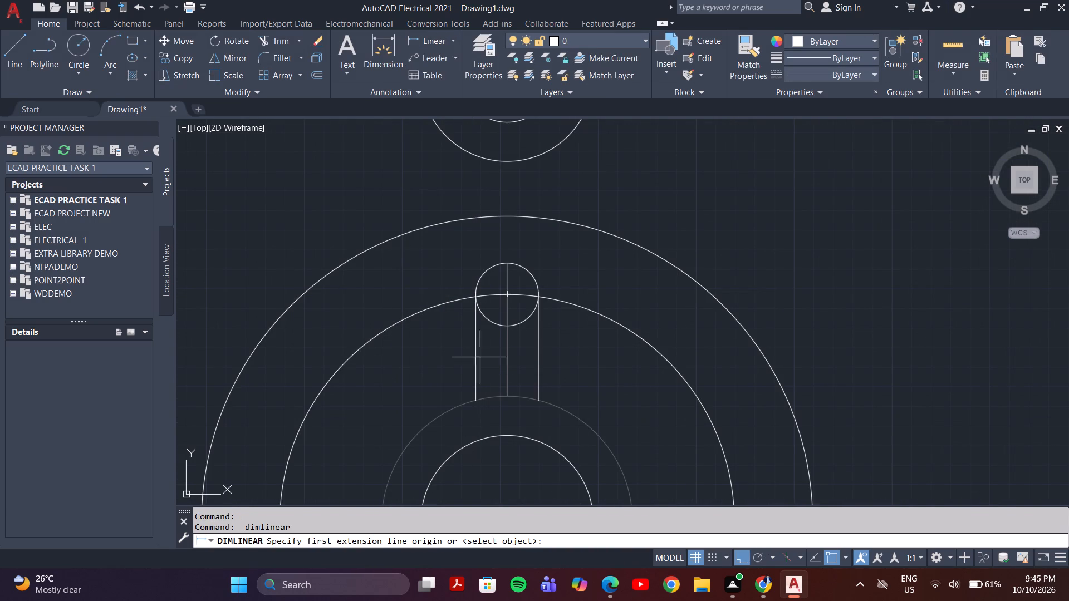
{"action": "left_click", "coordinate": [474, 355]}
{"action": "left_click", "coordinate": [536, 354]}
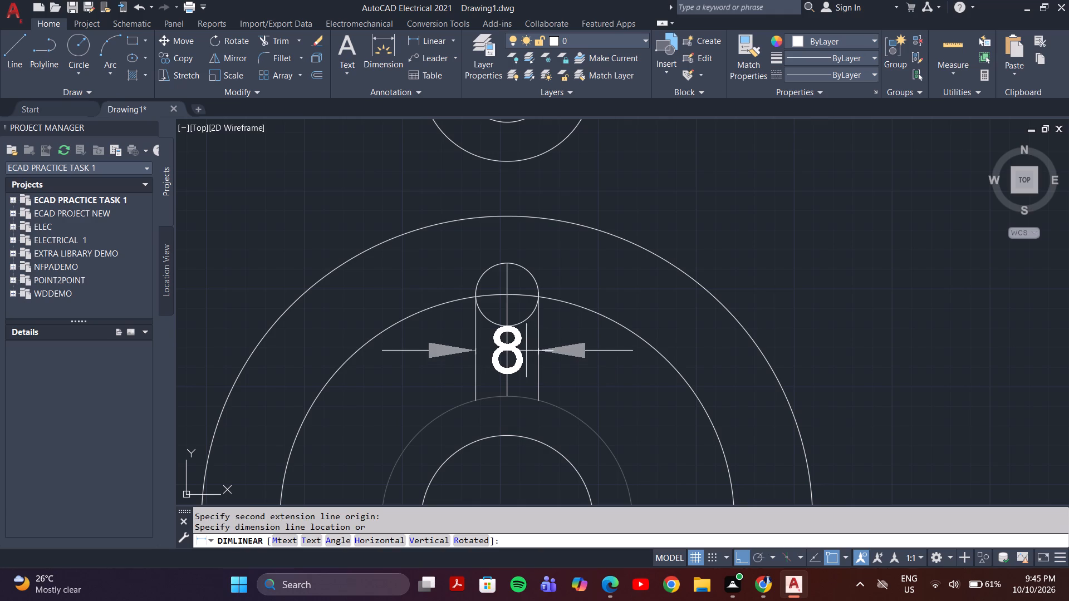
{"action": "key", "text": "Escape"}
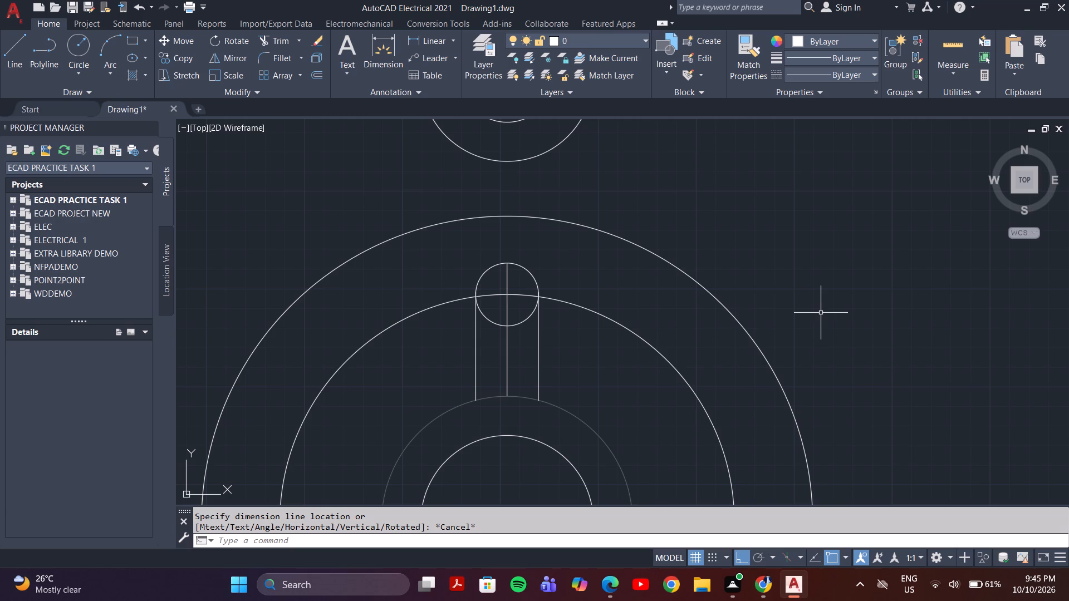
{"action": "key", "text": "Escape"}
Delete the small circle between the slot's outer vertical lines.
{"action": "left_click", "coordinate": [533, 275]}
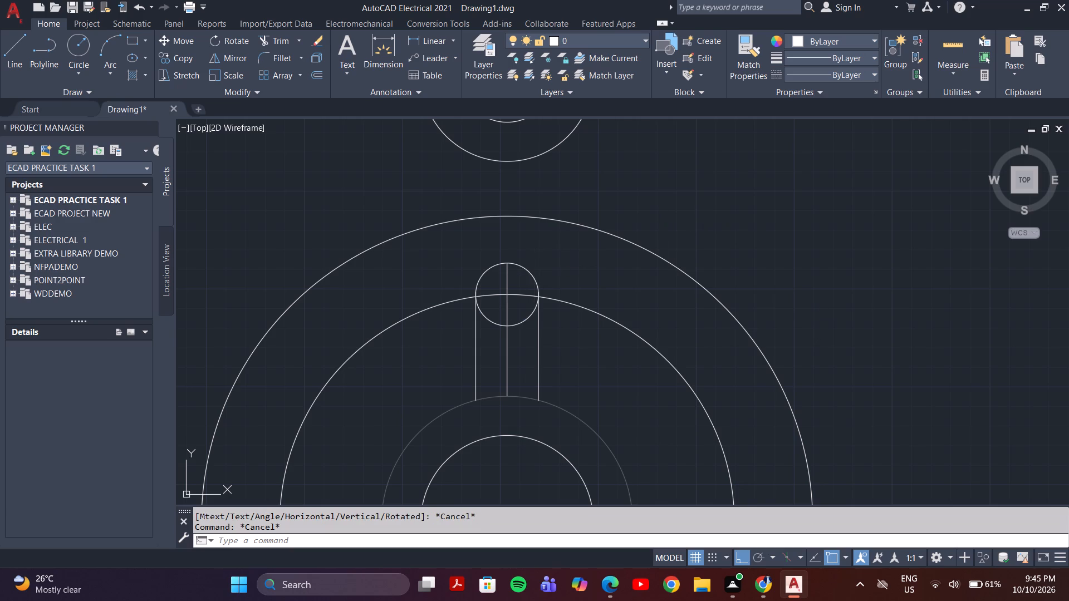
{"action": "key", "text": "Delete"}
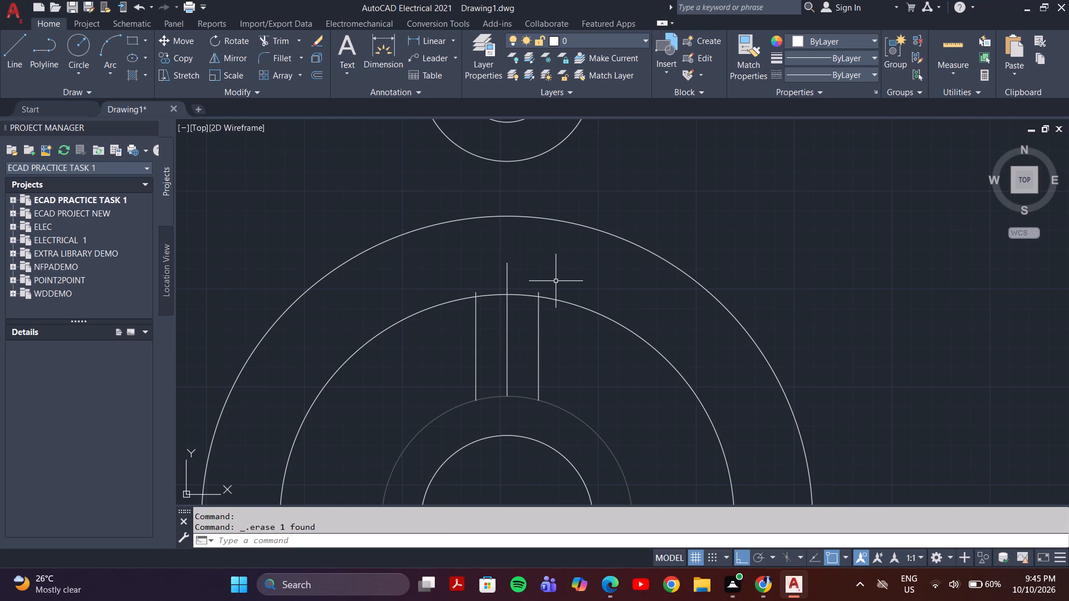
Draw a 14 mm diameter circle centred where the middle vertical line crosses the second-largest concentric circle.
{"action": "key", "text": "c"}
{"action": "key", "text": "Return"}
{"action": "left_click", "coordinate": [509, 293]}
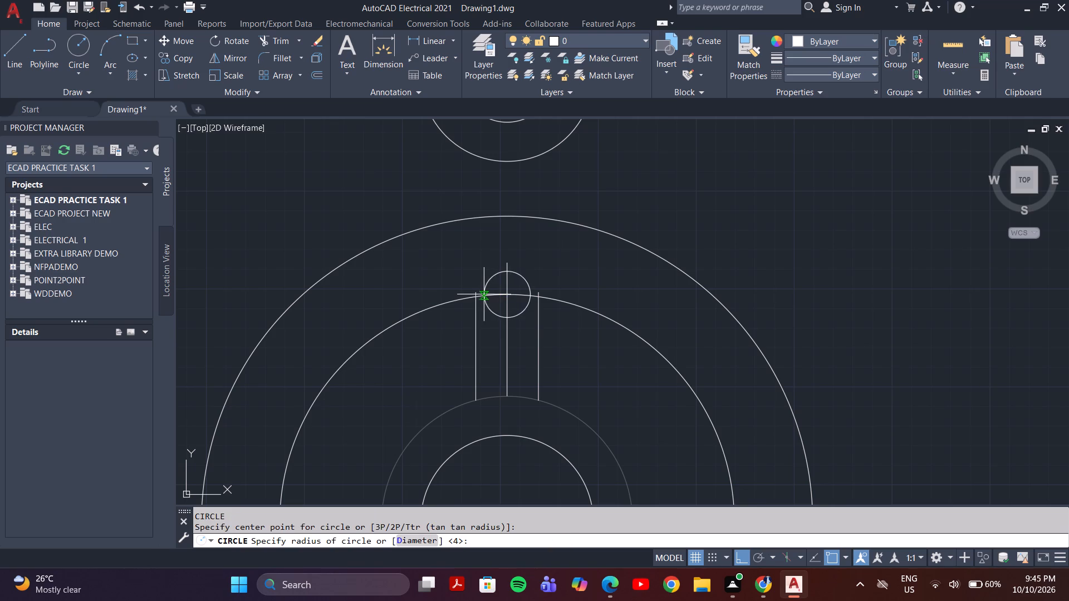
{"action": "key", "text": "d"}
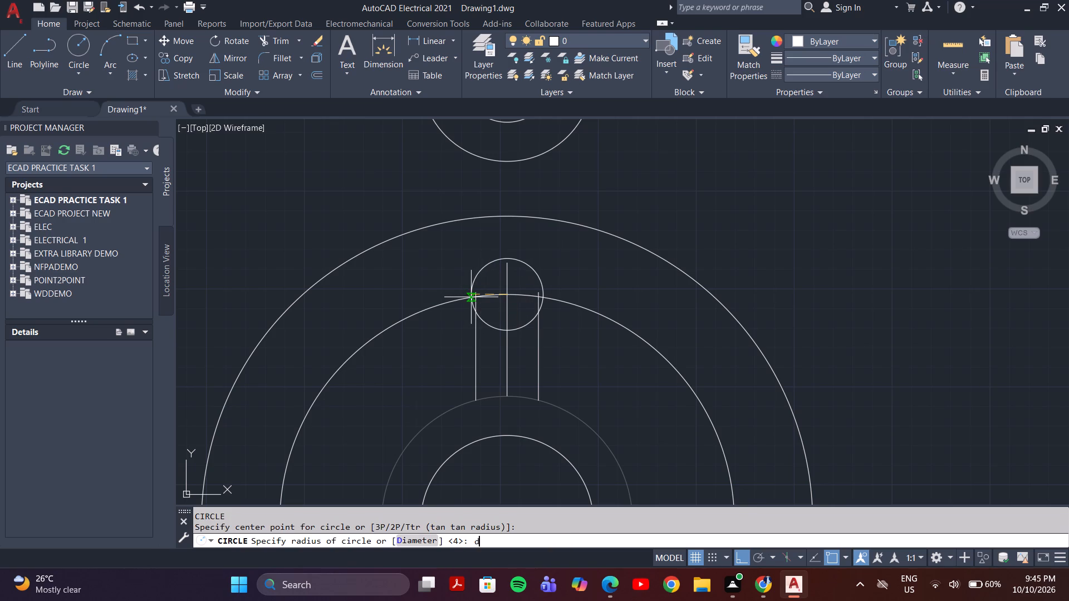
{"action": "key", "text": "Return"}
{"action": "key", "text": "1"}
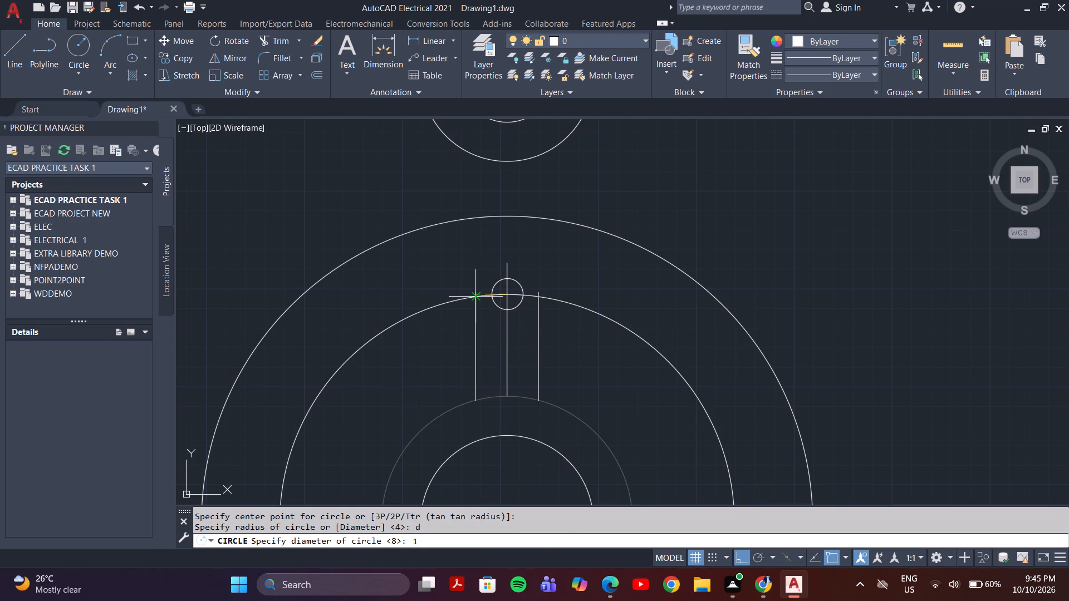
{"action": "key", "text": "4"}
{"action": "key", "text": "Return"}
{"action": "key", "text": "Escape"}
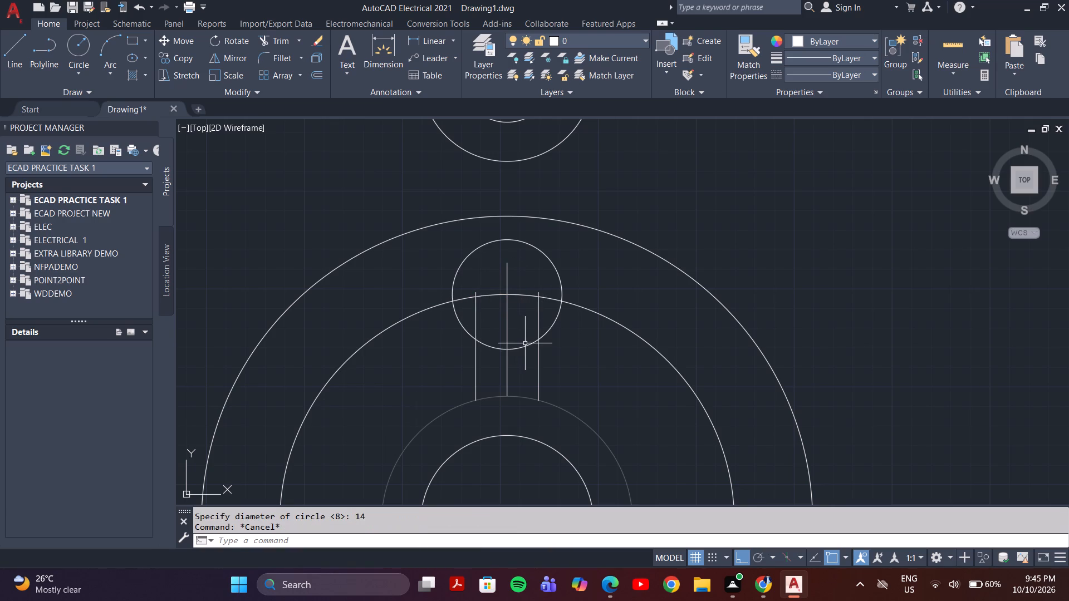
Trim away the portions of the three vertical lines inside the 14 mm circle, including the short upper stubs.
{"action": "type", "text": "tr"}
{"action": "key", "text": "Return"}
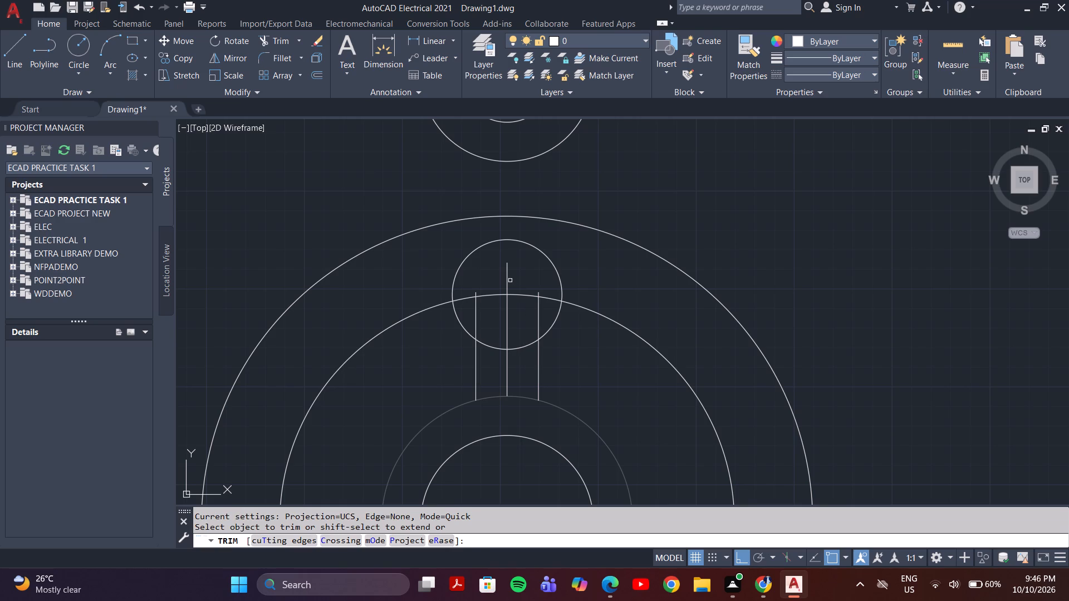
{"action": "left_click", "coordinate": [507, 279]}
{"action": "left_click_drag", "start_coordinate": [541, 316], "coordinate": [486, 316]}
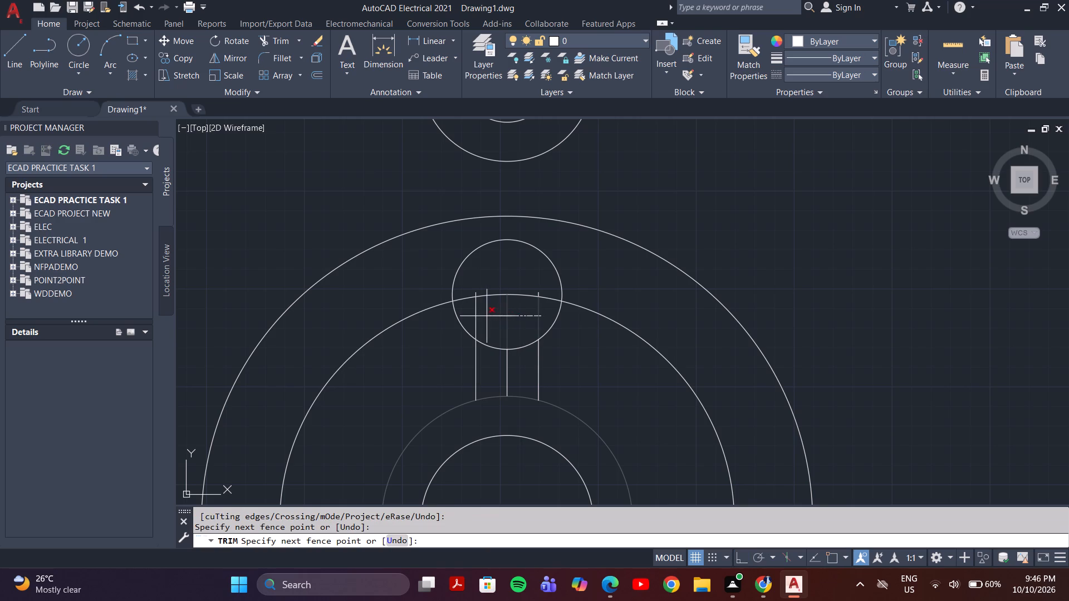
{"action": "left_click_drag", "start_coordinate": [486, 316], "coordinate": [473, 314]}
{"action": "left_click", "coordinate": [475, 293]}
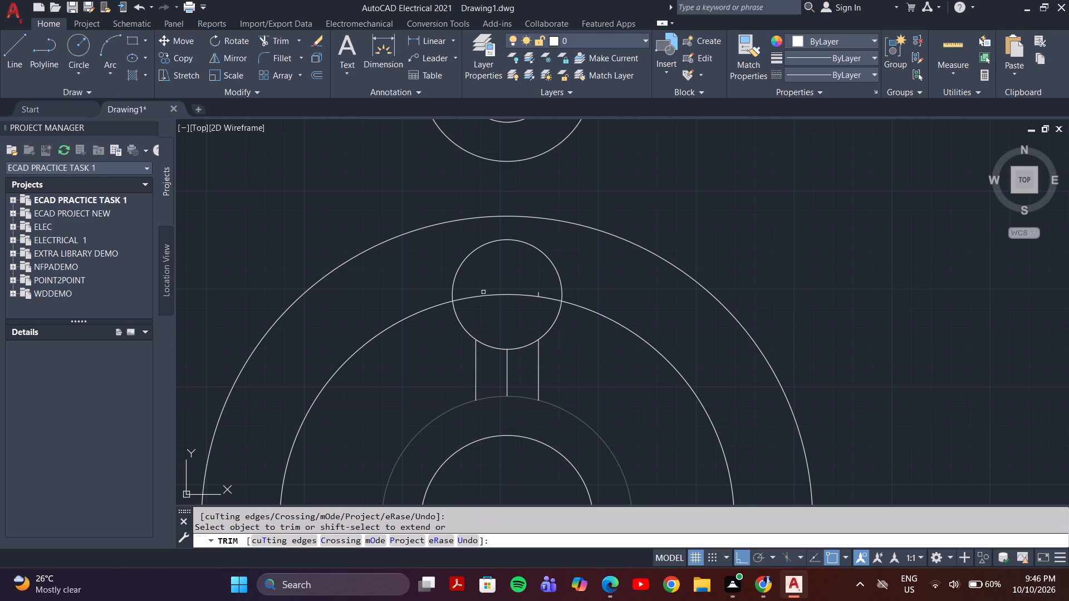
{"action": "left_click", "coordinate": [537, 292]}
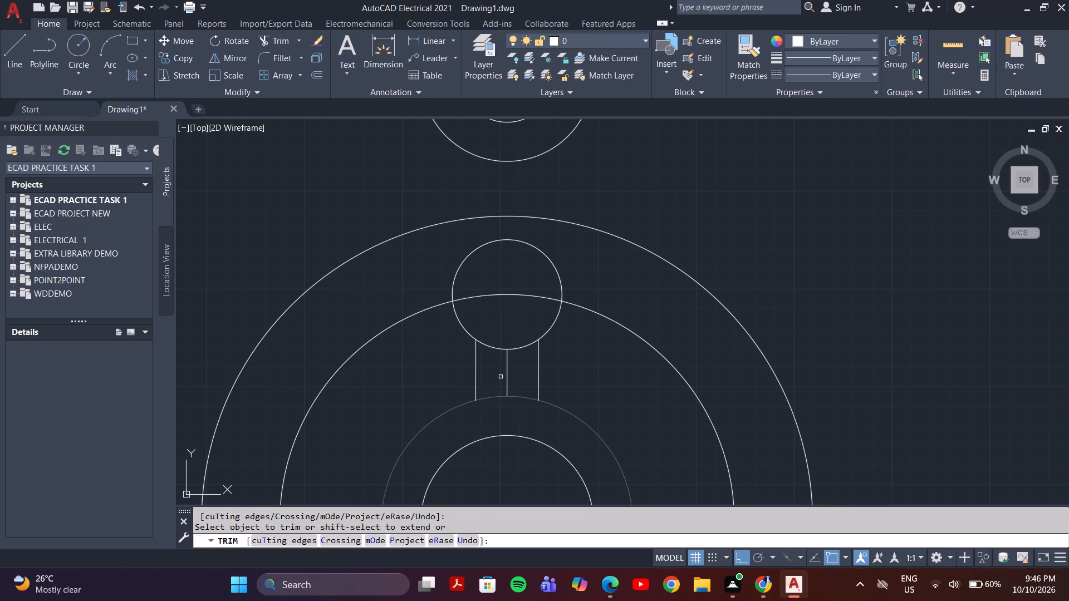
Trim away the remaining middle vertical line and the 14 mm circle's lower arc between the two slot sides.
{"action": "left_click", "coordinate": [504, 378]}
{"action": "left_click", "coordinate": [509, 378]}
{"action": "left_click", "coordinate": [509, 358]}
{"action": "left_click", "coordinate": [507, 327]}
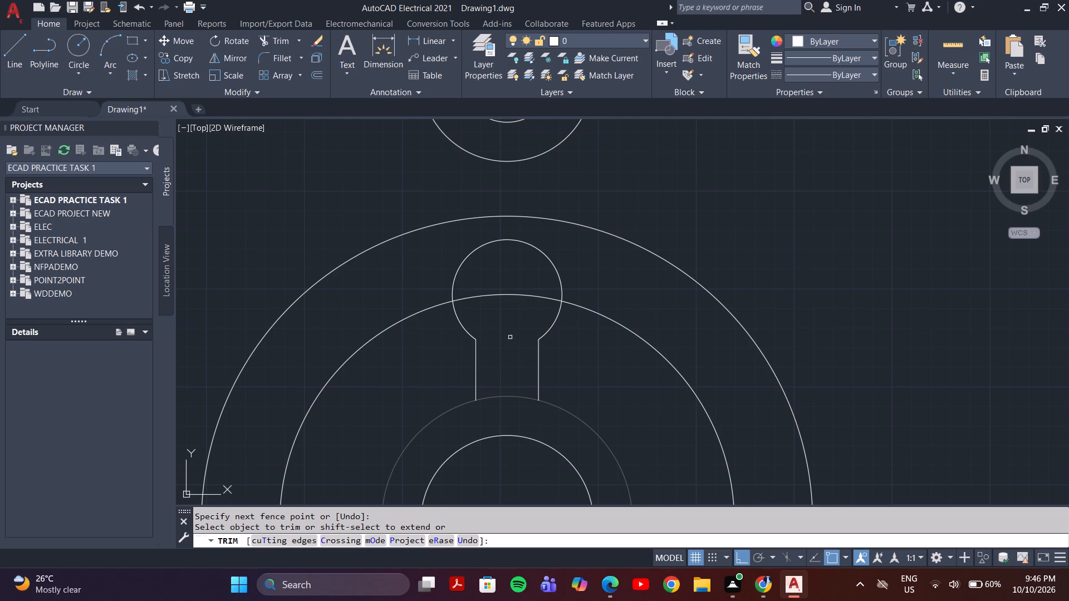
{"action": "key", "text": "Escape"}
Create a polar array of the keyhole slot's arc and two side lines around the concentric circles' centre, with 6 items filling 360 degrees.
{"action": "left_click", "coordinate": [553, 267]}
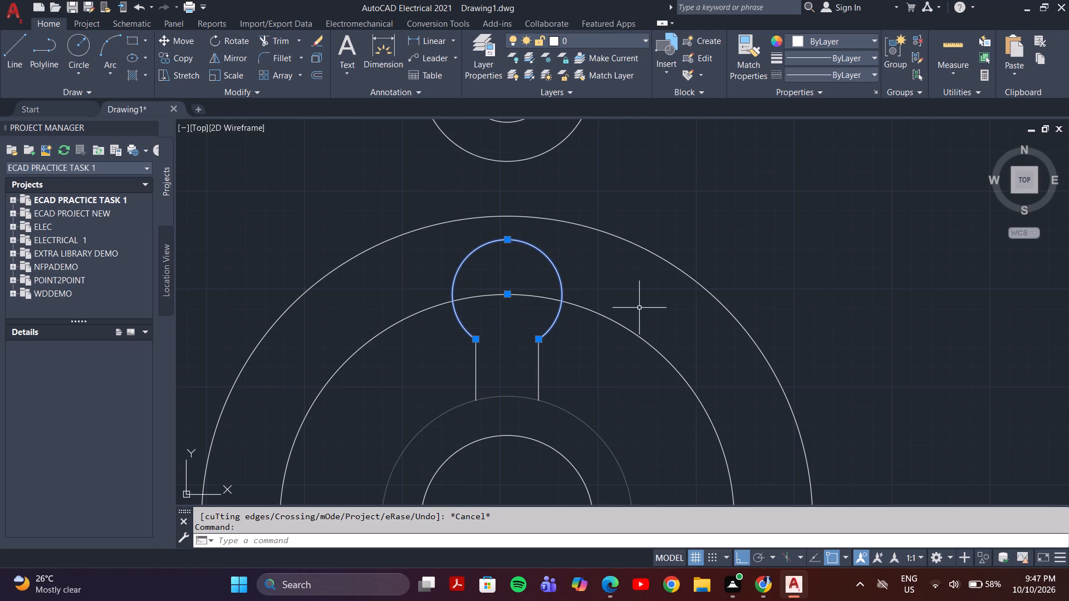
{"action": "left_click", "coordinate": [548, 356]}
{"action": "left_click_drag", "start_coordinate": [453, 384], "coordinate": [447, 384]}
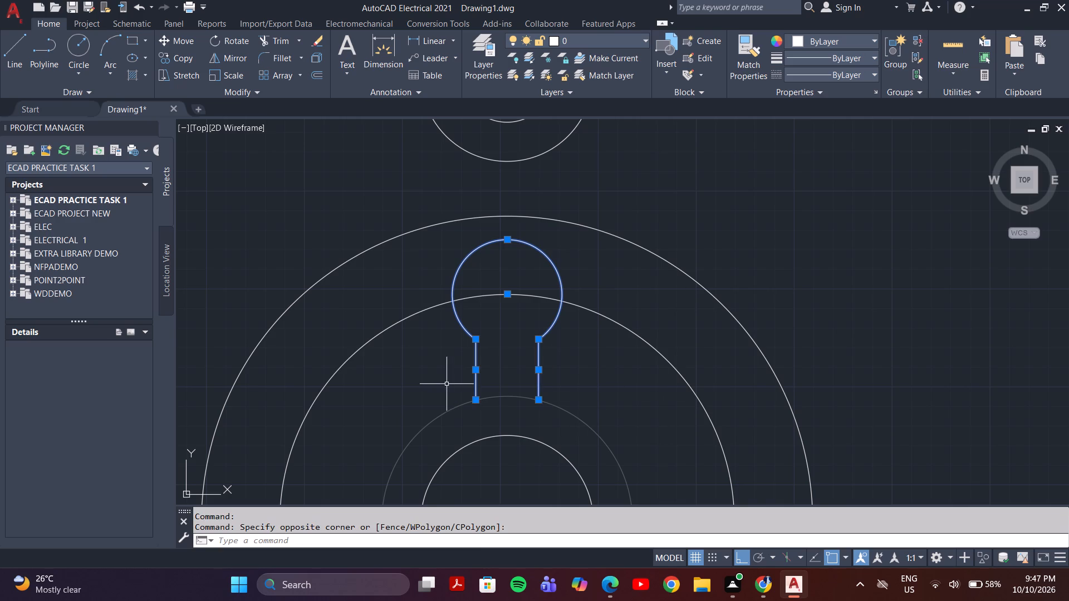
{"action": "type", "text": "ar"}
{"action": "key", "text": "Return"}
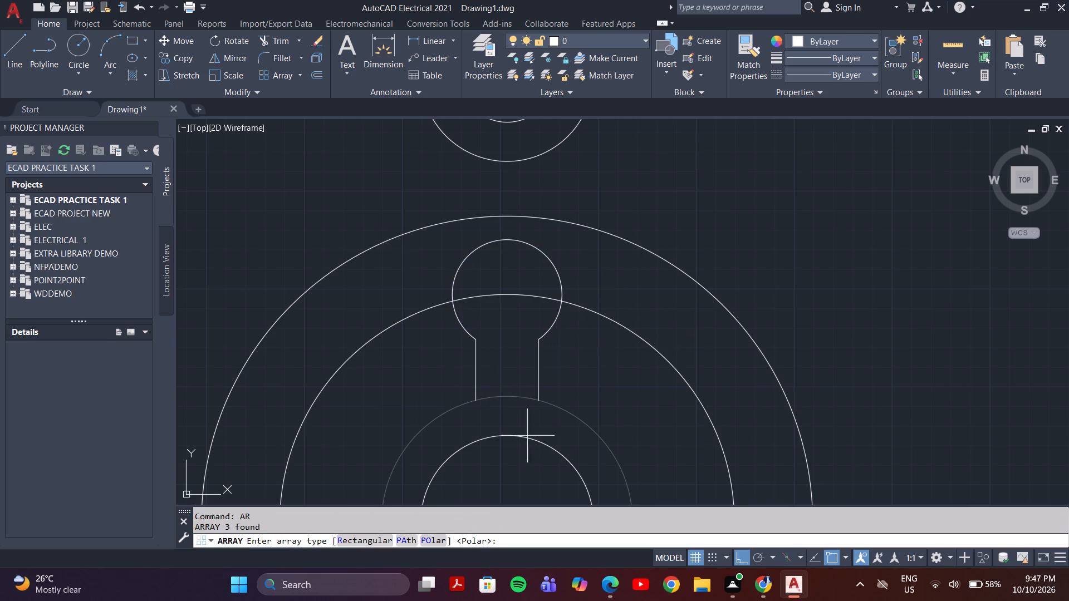
{"action": "scroll", "coordinate": [536, 442], "scroll_direction": "down", "scroll_amount": 1}
{"action": "middle_click_drag", "start_coordinate": [536, 442], "coordinate": [513, 342]}
{"action": "scroll", "coordinate": [508, 336], "scroll_direction": "up", "scroll_amount": 1}
{"action": "middle_click_drag", "start_coordinate": [634, 455], "coordinate": [622, 310]}
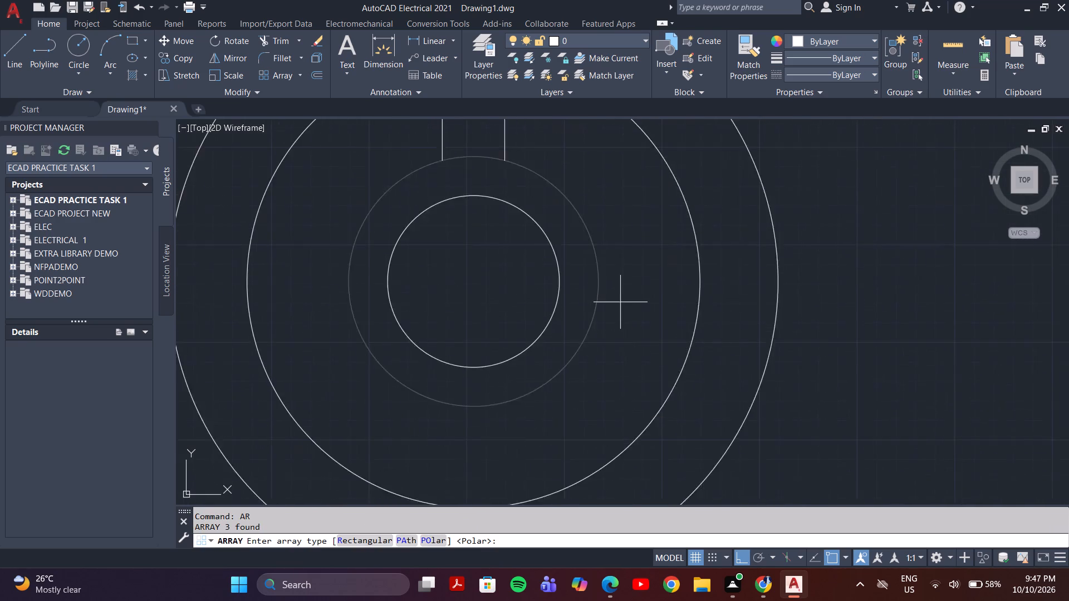
{"action": "scroll", "coordinate": [617, 305], "scroll_direction": "down", "scroll_amount": 1}
{"action": "scroll", "coordinate": [769, 386], "scroll_direction": "down", "scroll_amount": 2}
{"action": "scroll", "coordinate": [735, 372], "scroll_direction": "up", "scroll_amount": 2}
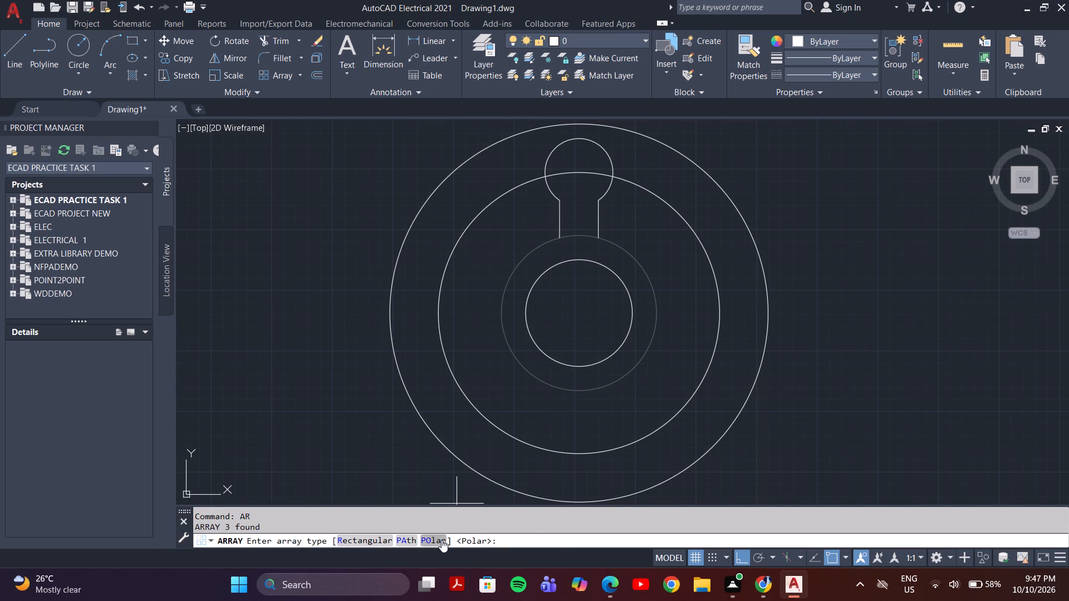
{"action": "left_click", "coordinate": [442, 540]}
{"action": "left_click", "coordinate": [583, 313]}
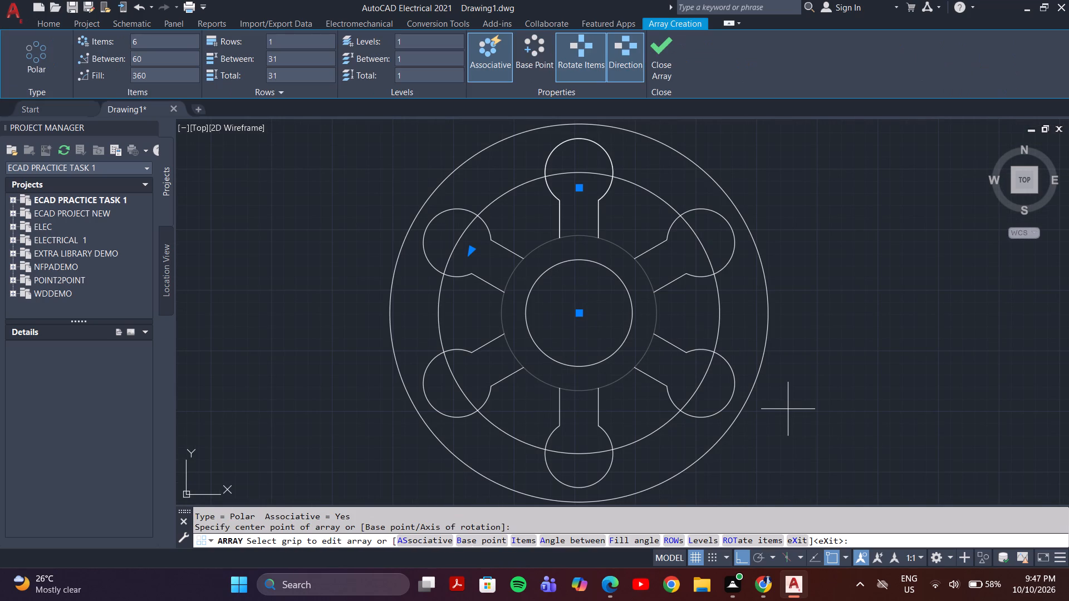
{"action": "left_click", "coordinate": [660, 62]}
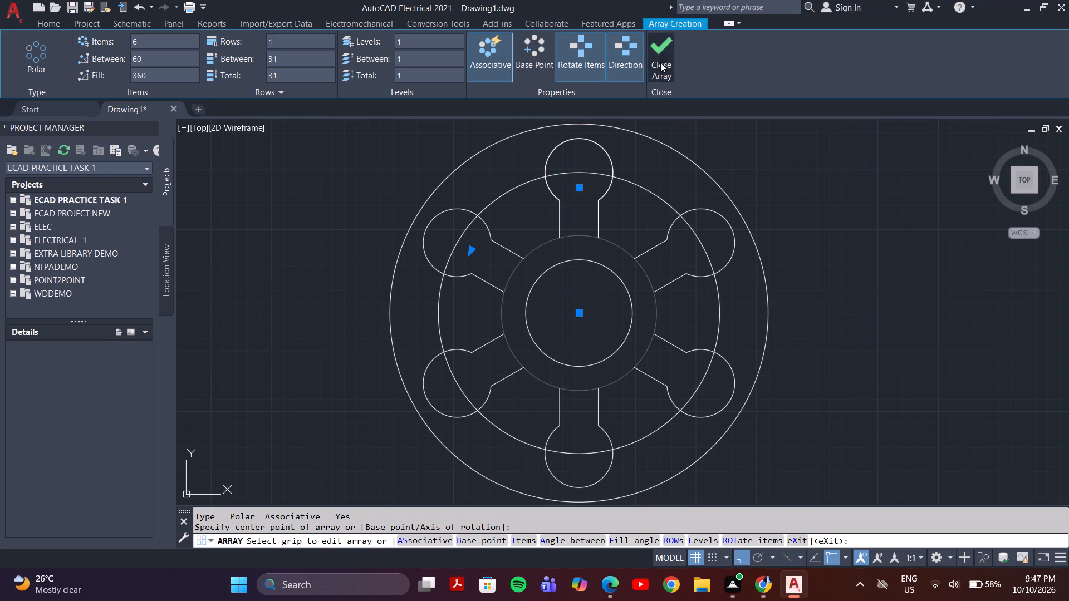
Examine where the arrayed slots' side lines meet the grey circle around the central hole.
{"action": "scroll", "coordinate": [511, 287], "scroll_direction": "up", "scroll_amount": 5}
{"action": "scroll", "coordinate": [431, 313], "scroll_direction": "up", "scroll_amount": 6}
{"action": "scroll", "coordinate": [431, 313], "scroll_direction": "down", "scroll_amount": 9}
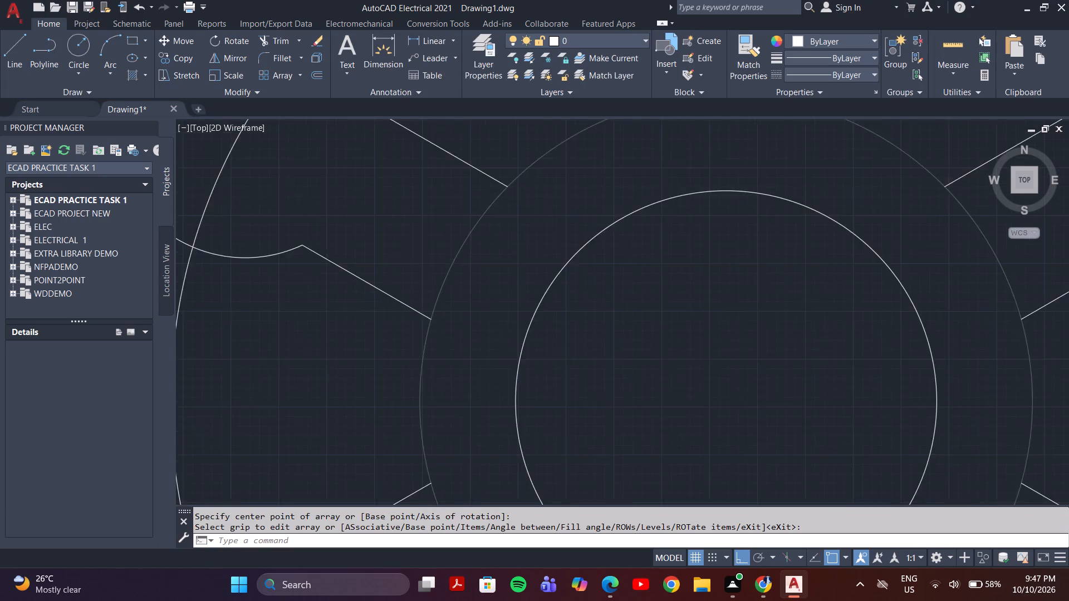
{"action": "middle_click_drag", "start_coordinate": [418, 450], "coordinate": [453, 380]}
{"action": "scroll", "coordinate": [462, 373], "scroll_direction": "up", "scroll_amount": 5}
{"action": "middle_click_drag", "start_coordinate": [489, 382], "coordinate": [547, 349]}
{"action": "scroll", "coordinate": [563, 339], "scroll_direction": "down", "scroll_amount": 3}
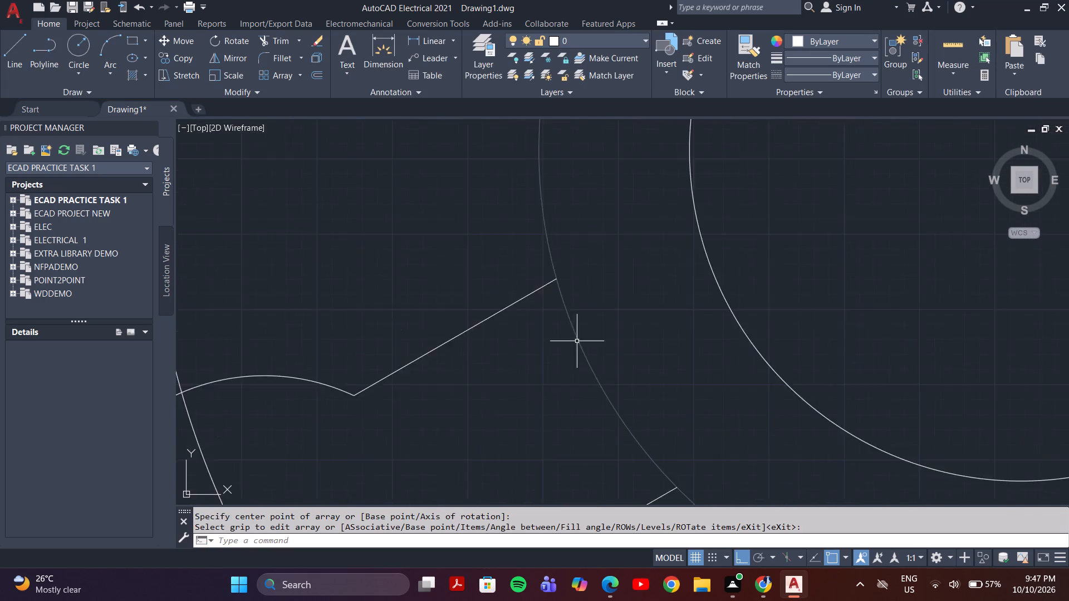
{"action": "scroll", "coordinate": [679, 329], "scroll_direction": "down", "scroll_amount": 1}
{"action": "middle_click_drag", "start_coordinate": [680, 329], "coordinate": [440, 243]}
{"action": "middle_click_drag", "start_coordinate": [585, 345], "coordinate": [462, 323]}
{"action": "middle_click_drag", "start_coordinate": [738, 299], "coordinate": [682, 310]}
{"action": "scroll", "coordinate": [674, 292], "scroll_direction": "down", "scroll_amount": 3}
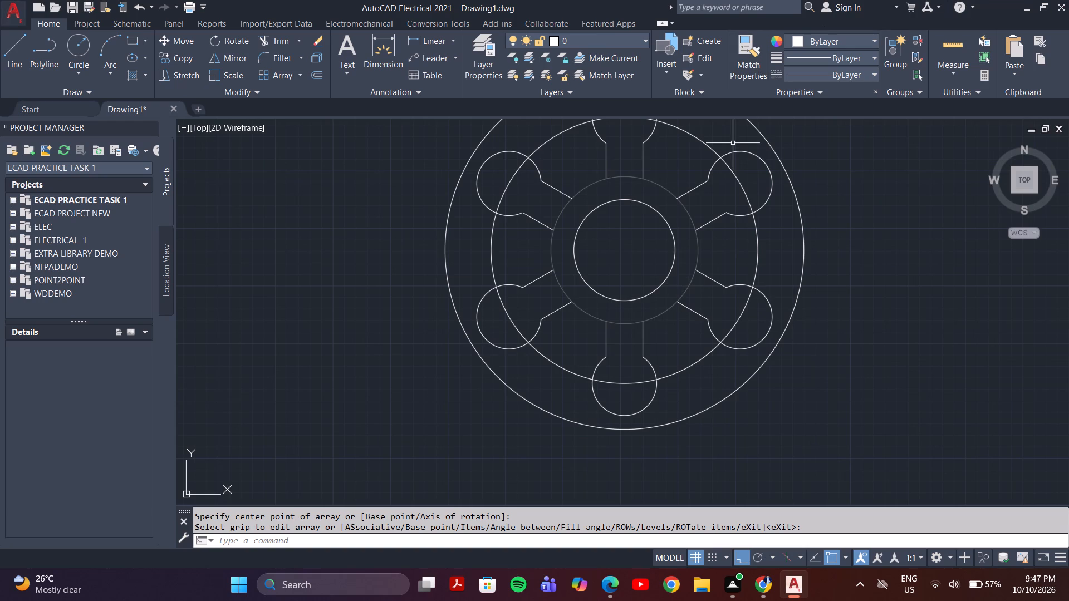
Start entering a command that begins with R.
{"action": "left_click", "coordinate": [242, 537]}
{"action": "left_click", "coordinate": [225, 534]}
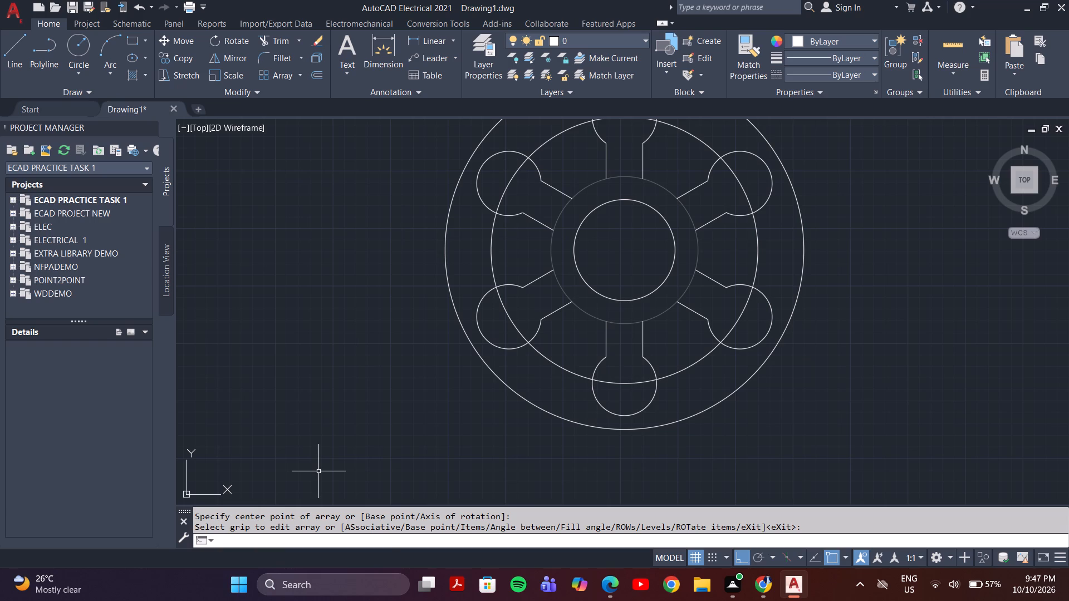
{"action": "key", "text": "r"}
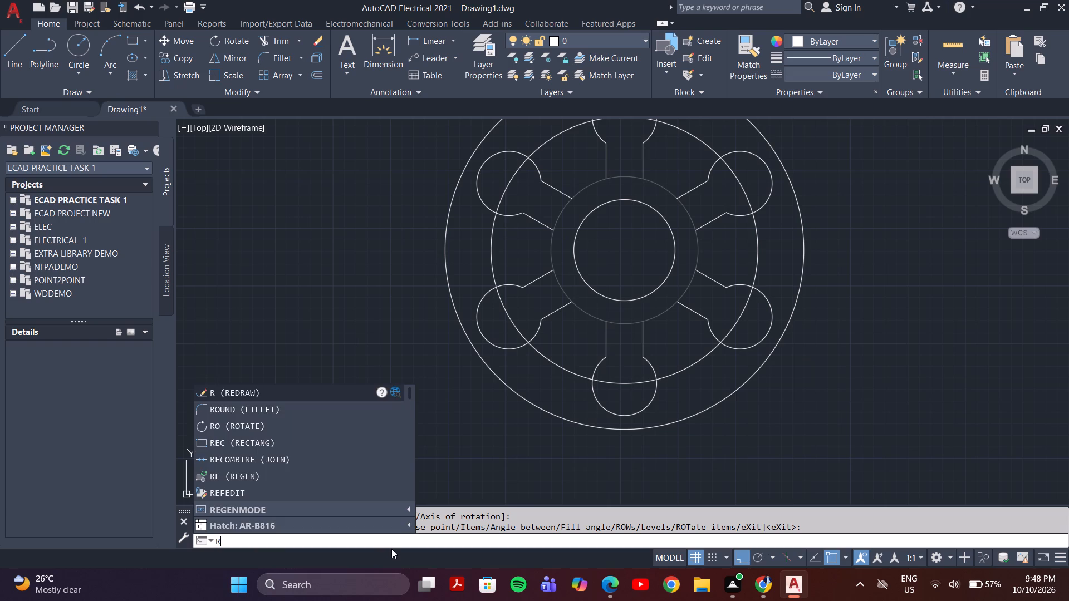
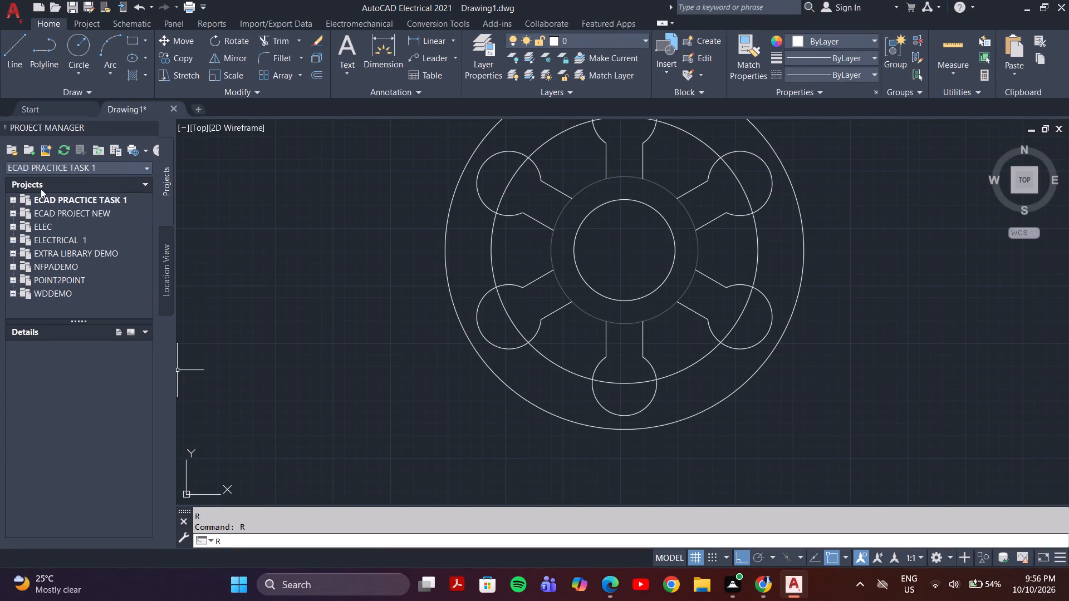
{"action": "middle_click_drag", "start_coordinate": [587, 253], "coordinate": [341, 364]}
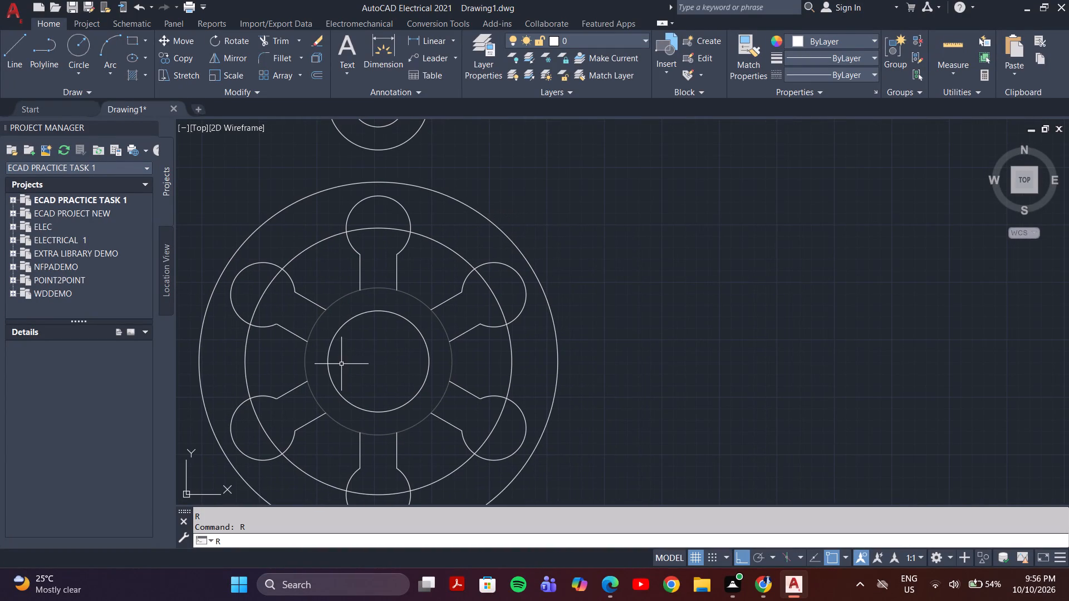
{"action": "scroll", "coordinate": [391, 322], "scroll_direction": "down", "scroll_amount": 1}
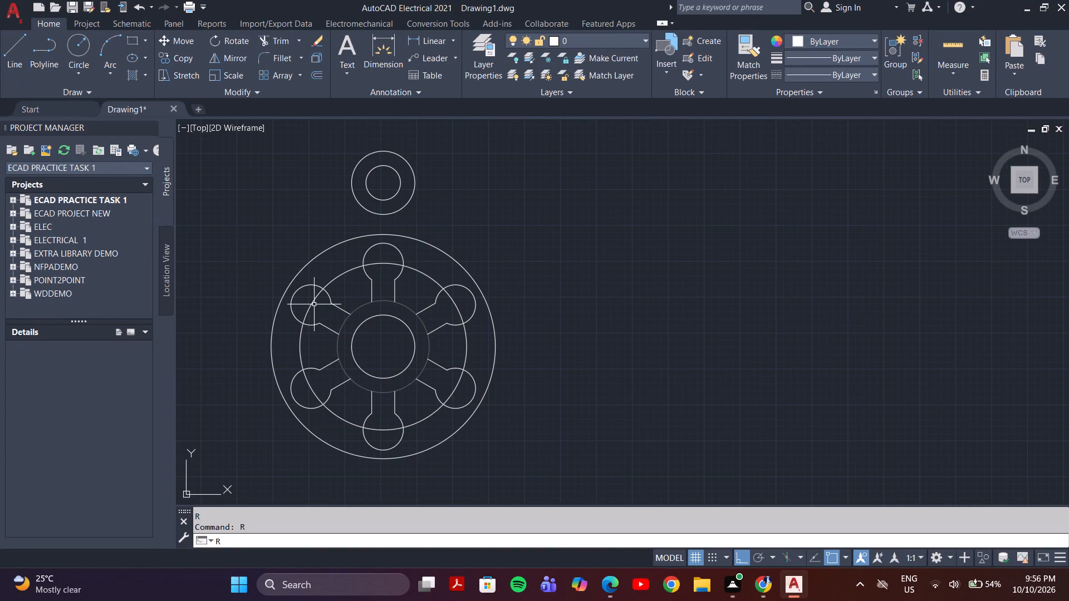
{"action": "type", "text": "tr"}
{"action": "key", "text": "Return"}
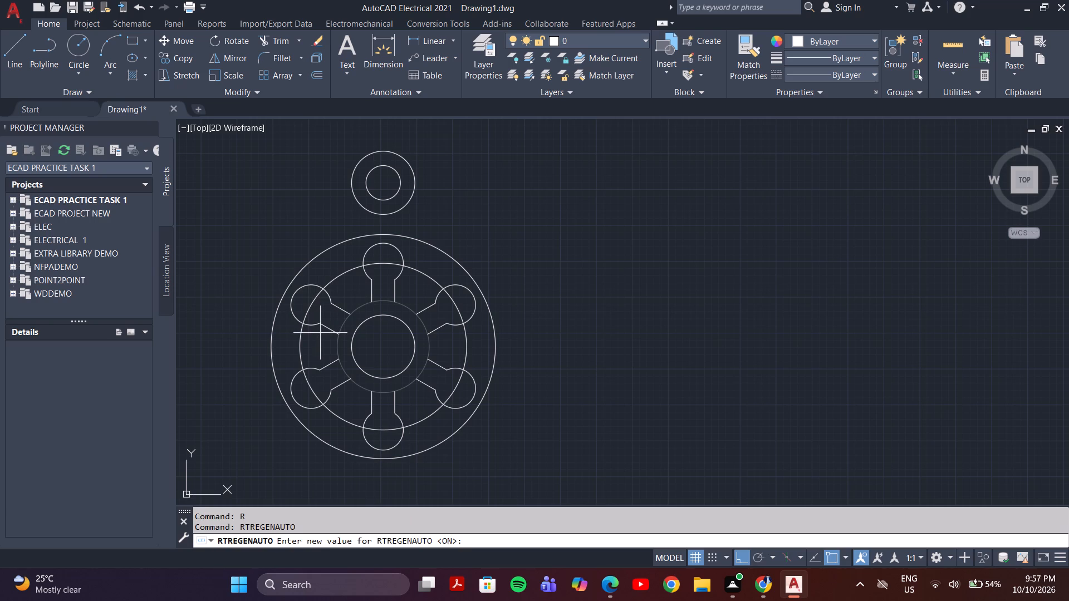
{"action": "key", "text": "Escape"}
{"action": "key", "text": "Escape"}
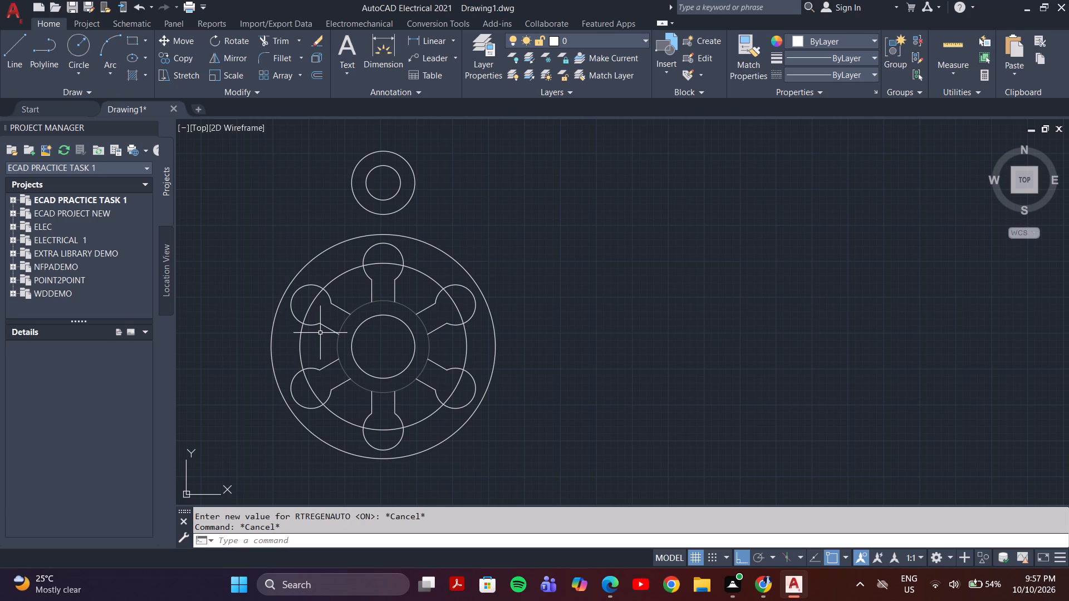
Trim away the middle circle's segments that pass through the six keyhole slots' round heads.
{"action": "type", "text": "tr"}
{"action": "key", "text": "Return"}
{"action": "left_click", "coordinate": [308, 308]}
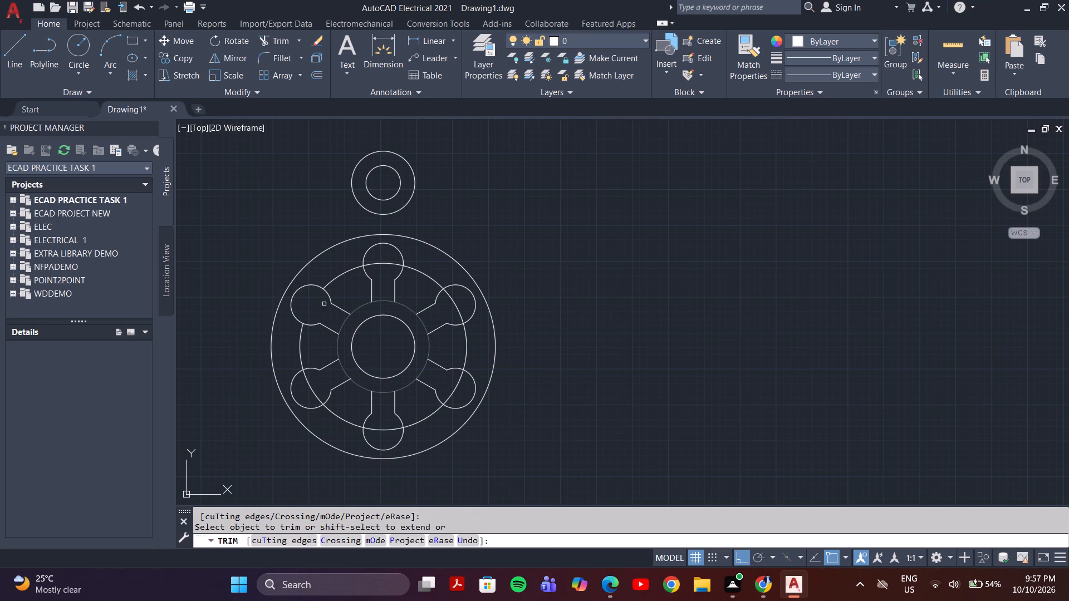
{"action": "left_click", "coordinate": [379, 264]}
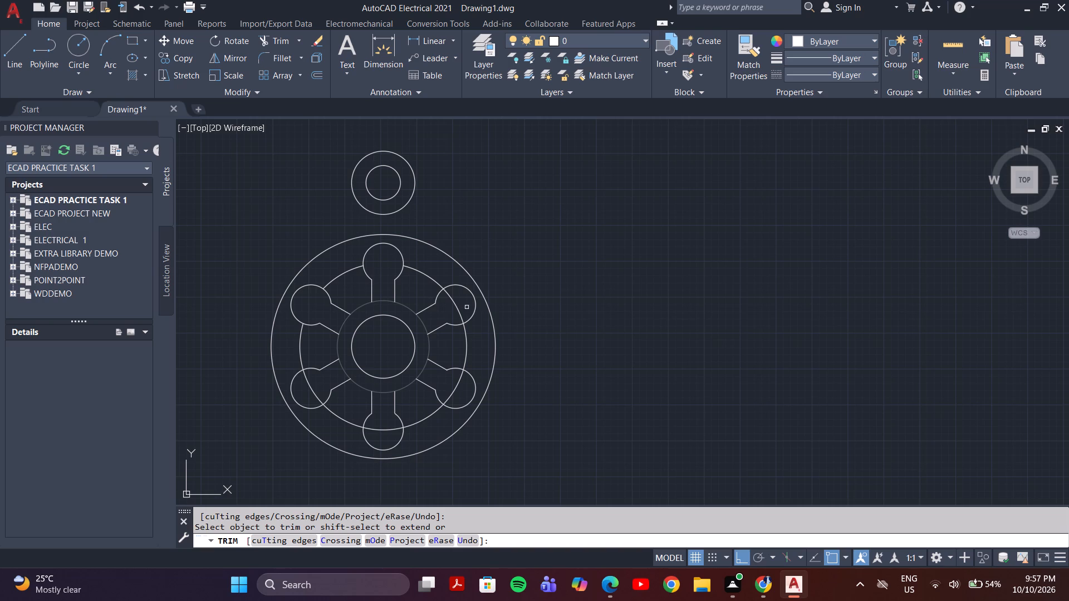
{"action": "left_click", "coordinate": [455, 308]}
{"action": "left_click", "coordinate": [457, 392]}
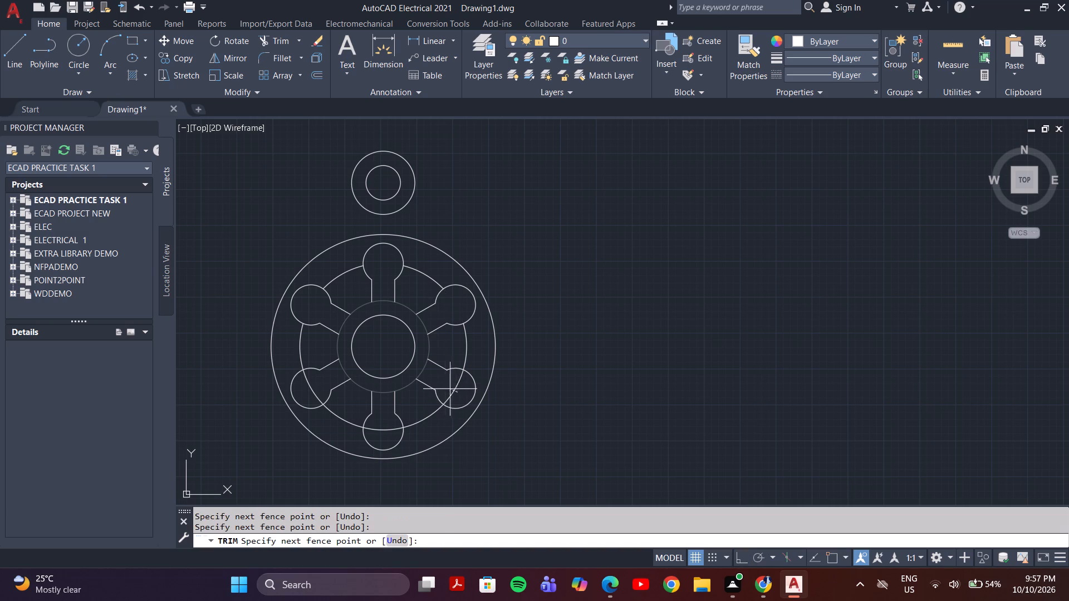
{"action": "left_click", "coordinate": [445, 388]}
{"action": "left_click", "coordinate": [381, 442]}
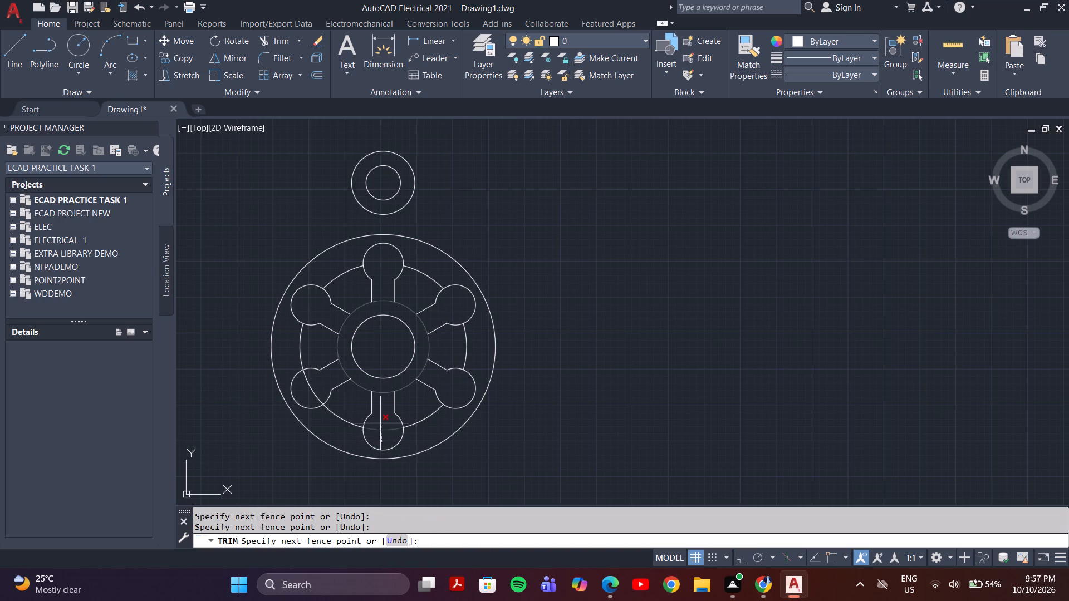
{"action": "left_click", "coordinate": [381, 420]}
{"action": "left_click", "coordinate": [299, 392]}
{"action": "left_click", "coordinate": [323, 386]}
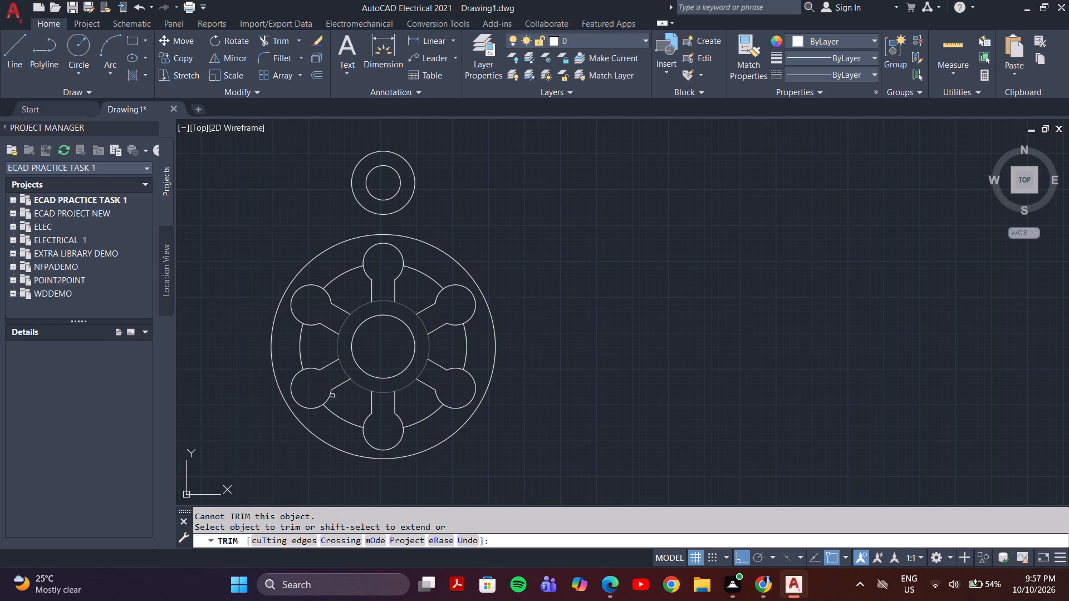
Trim away the grey circle's six segments between neighbouring slots, keeping the short arcs that close the slots' inner ends.
{"action": "middle_click_drag", "start_coordinate": [421, 349], "coordinate": [365, 354]}
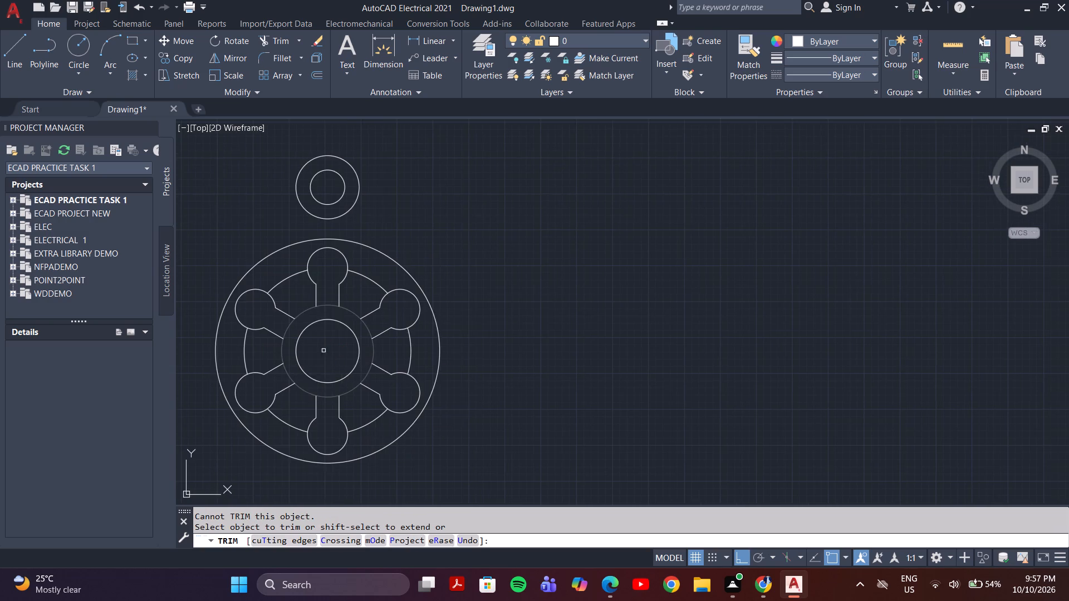
{"action": "scroll", "coordinate": [320, 347], "scroll_direction": "up", "scroll_amount": 1}
{"action": "middle_click_drag", "start_coordinate": [310, 346], "coordinate": [381, 346]}
{"action": "scroll", "coordinate": [316, 322], "scroll_direction": "up", "scroll_amount": 3}
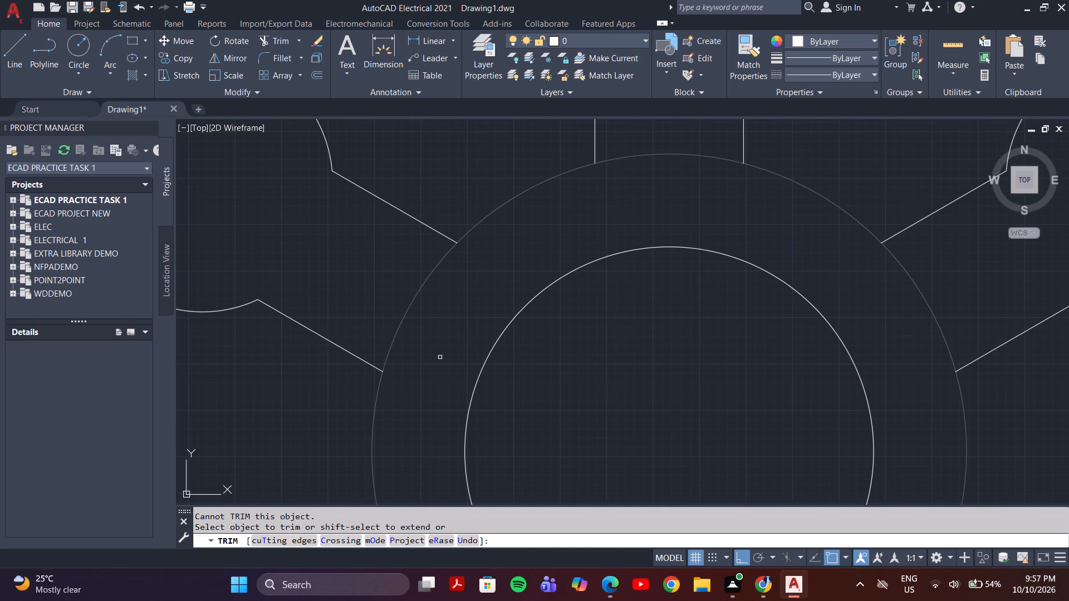
{"action": "scroll", "coordinate": [443, 357], "scroll_direction": "down", "scroll_amount": 3}
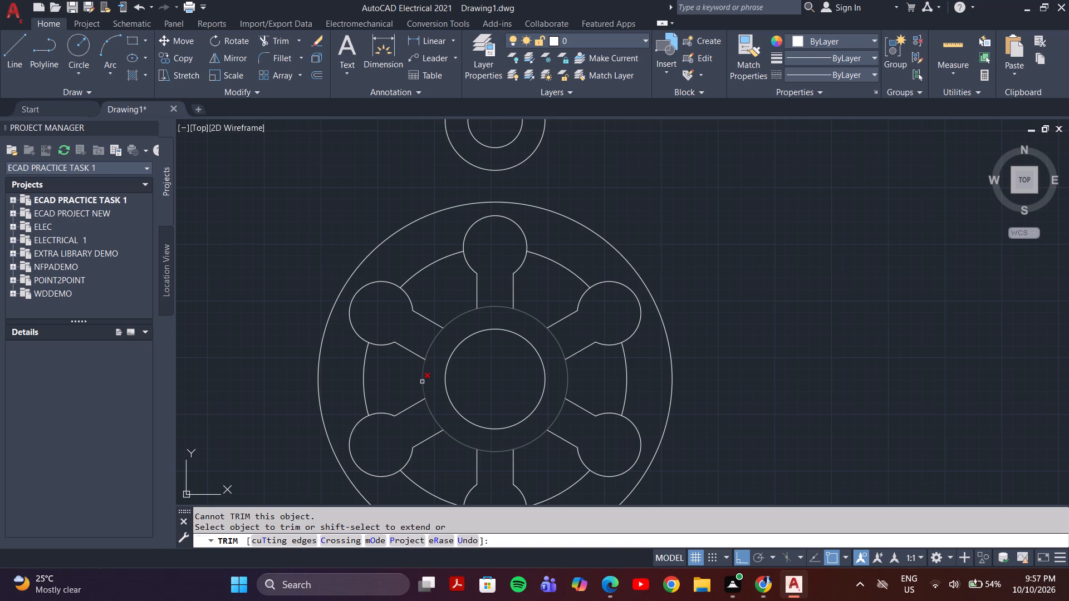
{"action": "left_click", "coordinate": [422, 382]}
{"action": "left_click", "coordinate": [457, 318]}
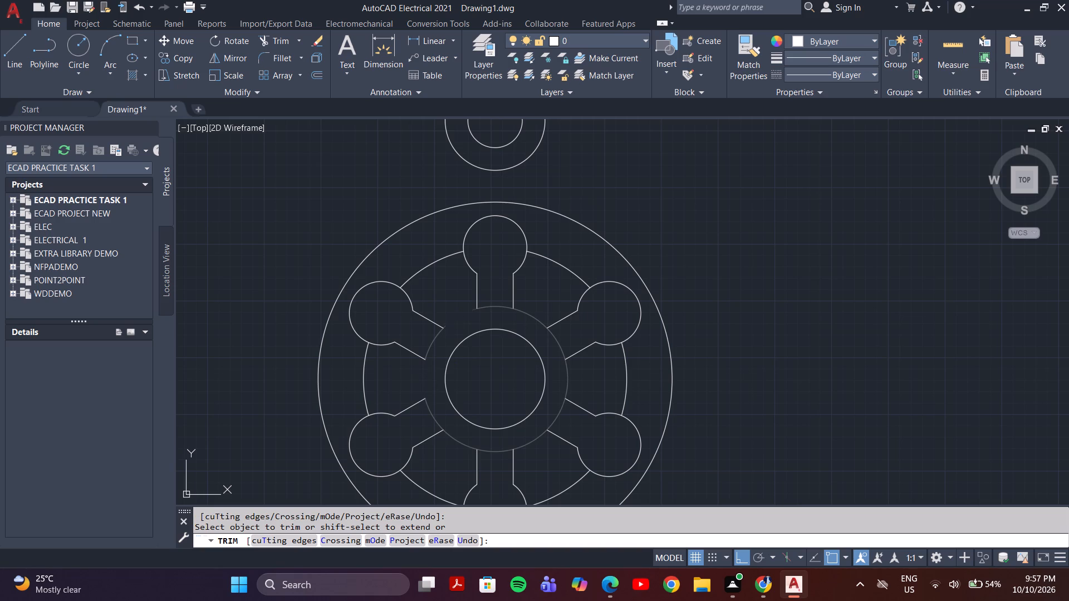
{"action": "left_click", "coordinate": [534, 318]}
{"action": "left_click", "coordinate": [568, 376]}
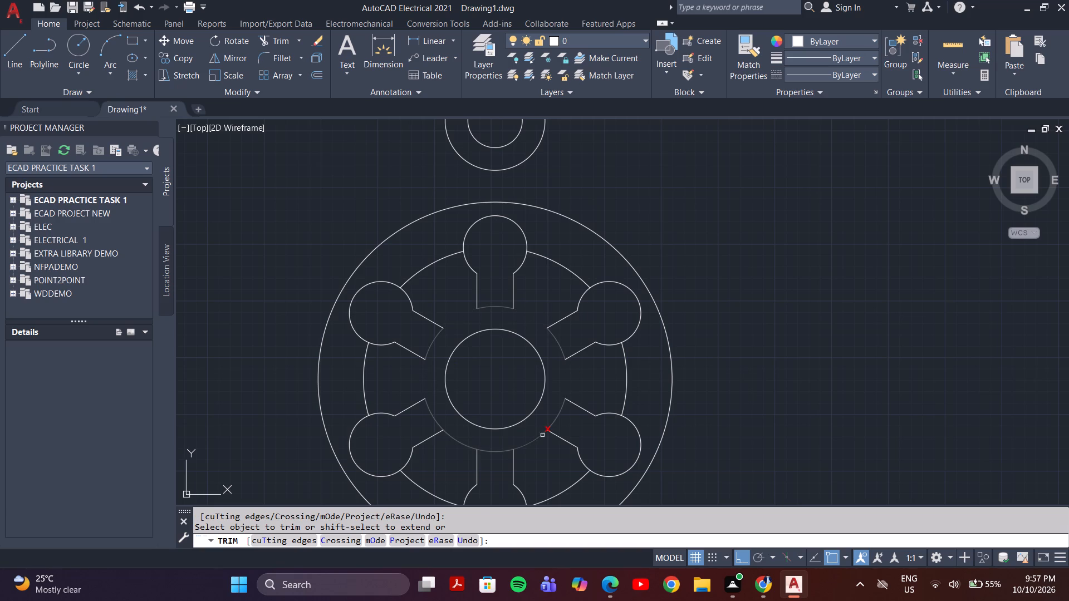
{"action": "left_click", "coordinate": [538, 442]}
{"action": "left_click", "coordinate": [520, 443]}
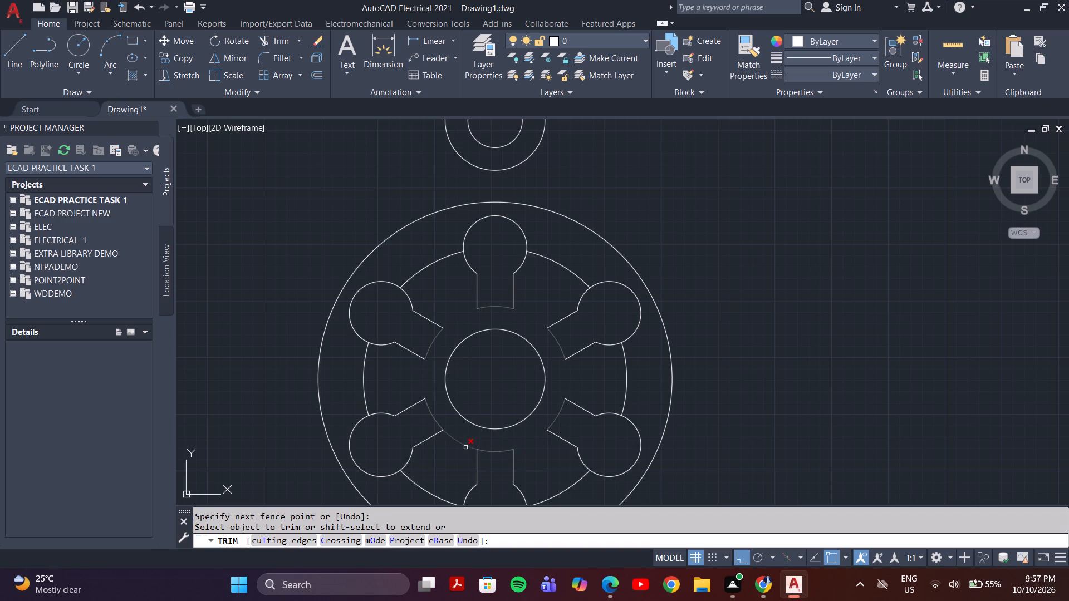
{"action": "left_click", "coordinate": [464, 447]}
{"action": "scroll", "coordinate": [467, 432], "scroll_direction": "down", "scroll_amount": 2}
{"action": "middle_click_drag", "start_coordinate": [477, 423], "coordinate": [431, 423]}
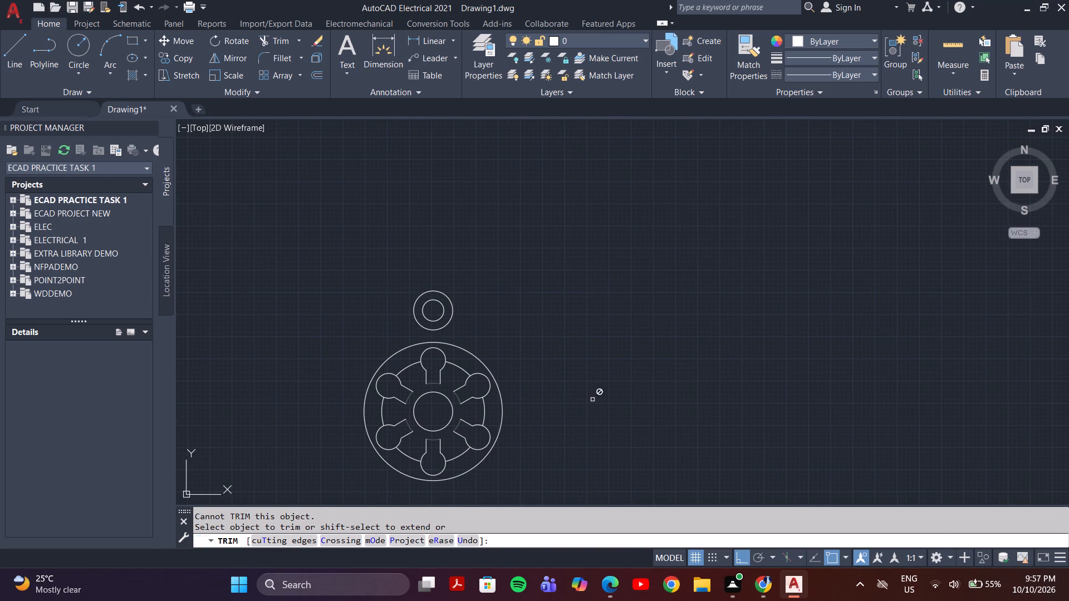
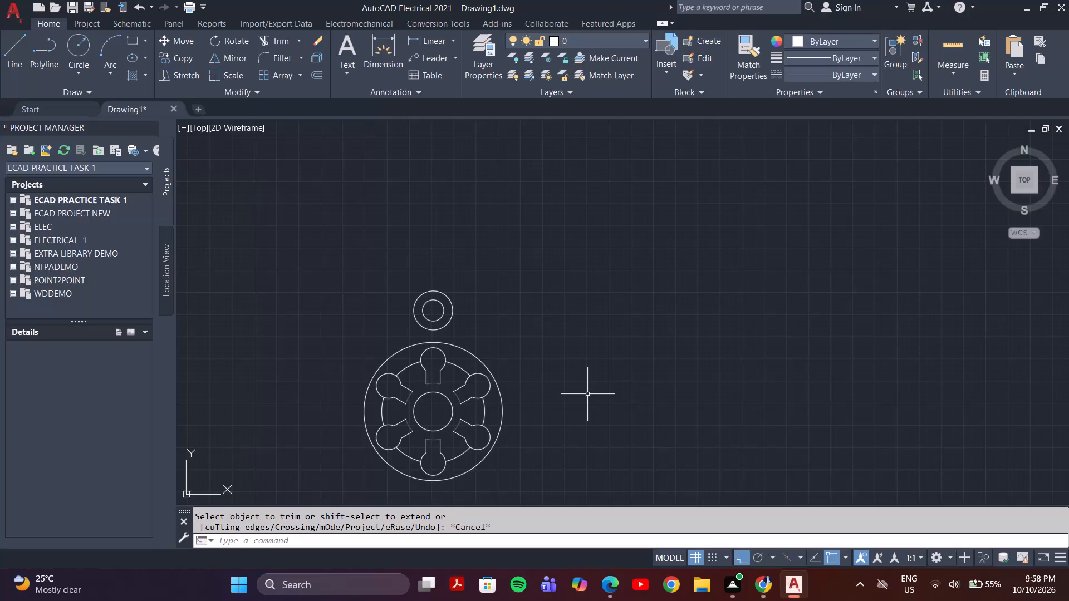
Delete the two small concentric circles above the slotted disc.
{"action": "middle_click_drag", "start_coordinate": [433, 294], "coordinate": [385, 281]}
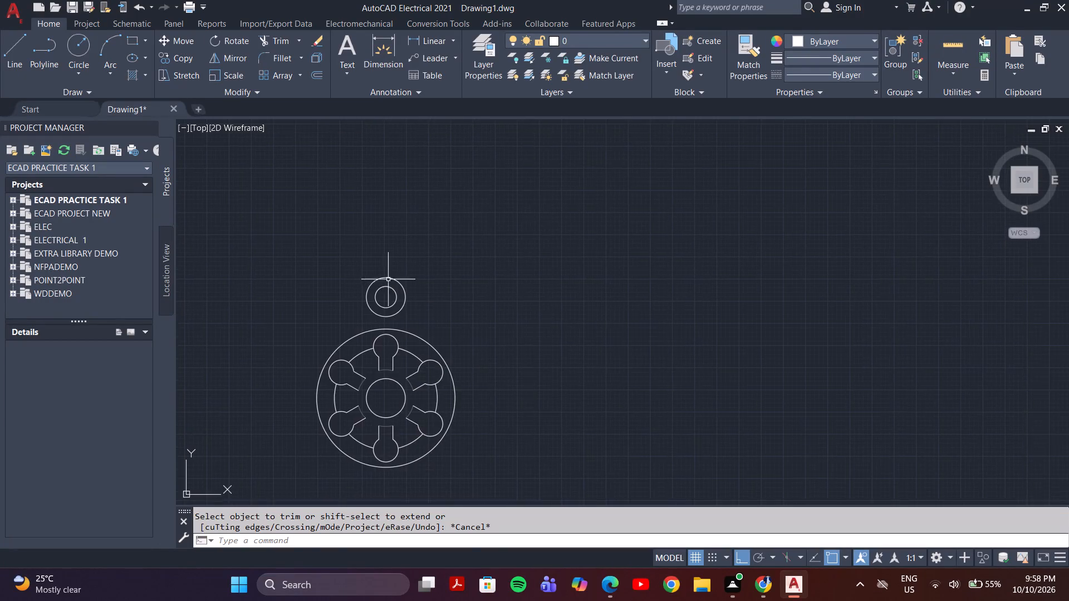
{"action": "scroll", "coordinate": [388, 279], "scroll_direction": "up", "scroll_amount": 3}
{"action": "left_click", "coordinate": [449, 258]}
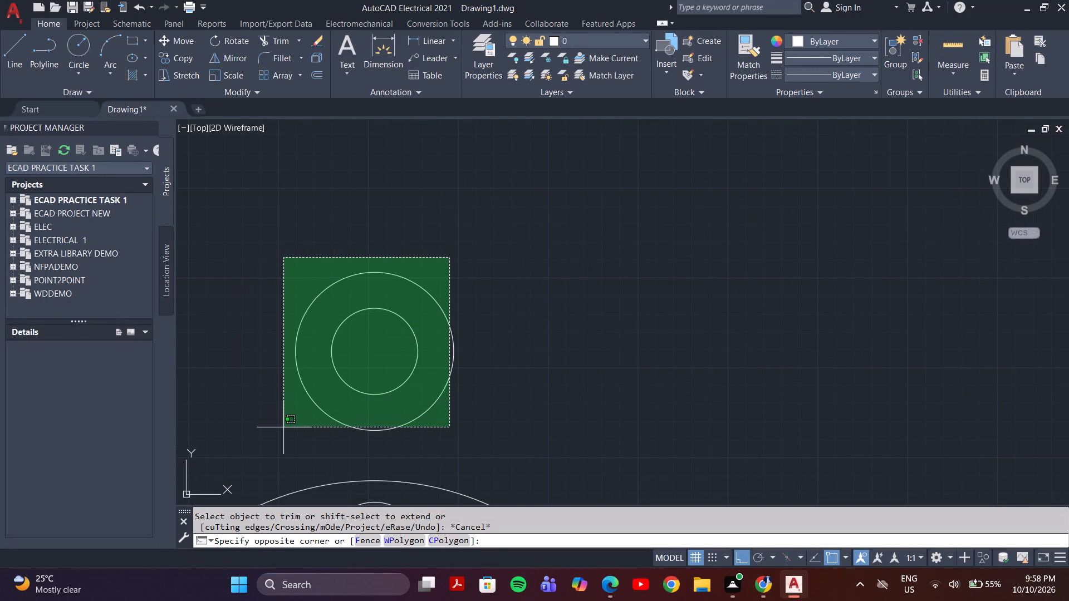
{"action": "left_click", "coordinate": [303, 435]}
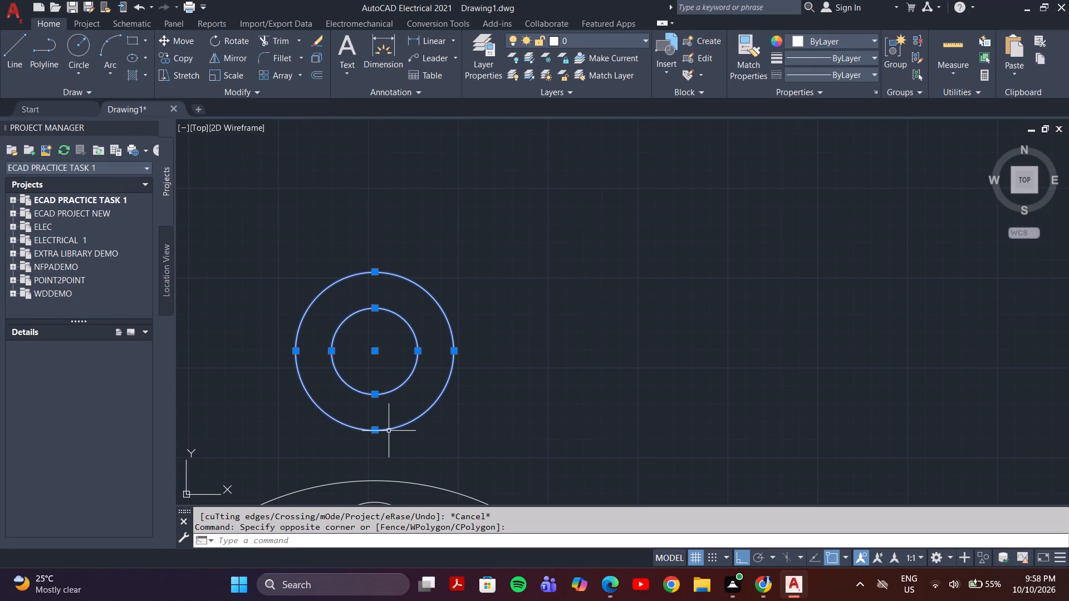
{"action": "key", "text": "Delete"}
Inspect the trimmed keyhole slots and the arcs around the disc.
{"action": "scroll", "coordinate": [389, 387], "scroll_direction": "down", "scroll_amount": 2}
{"action": "middle_click_drag", "start_coordinate": [386, 386], "coordinate": [459, 327]}
{"action": "scroll", "coordinate": [462, 401], "scroll_direction": "up", "scroll_amount": 1}
{"action": "middle_click_drag", "start_coordinate": [462, 398], "coordinate": [483, 300]}
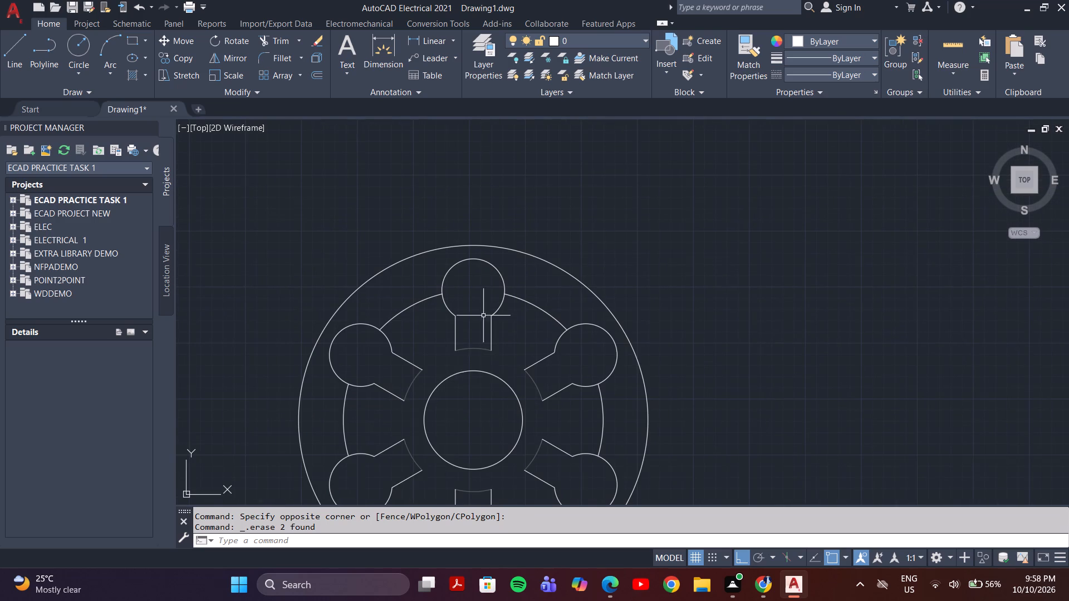
{"action": "middle_click_drag", "start_coordinate": [541, 367], "coordinate": [465, 336]}
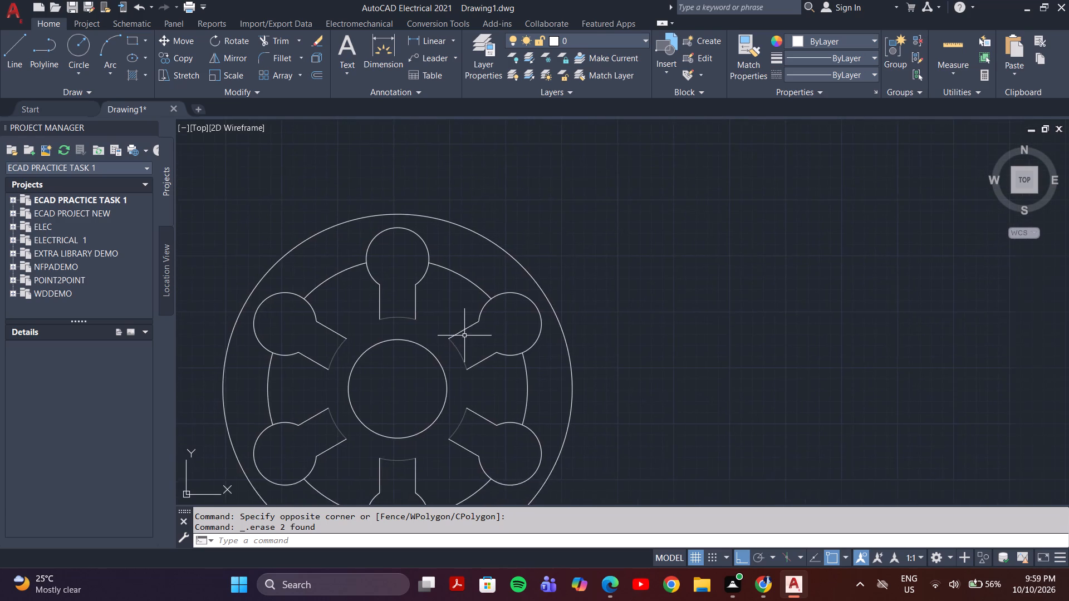
{"action": "scroll", "coordinate": [464, 336], "scroll_direction": "down", "scroll_amount": 1}
{"action": "middle_click_drag", "start_coordinate": [342, 380], "coordinate": [386, 329]}
{"action": "scroll", "coordinate": [390, 362], "scroll_direction": "up", "scroll_amount": 2}
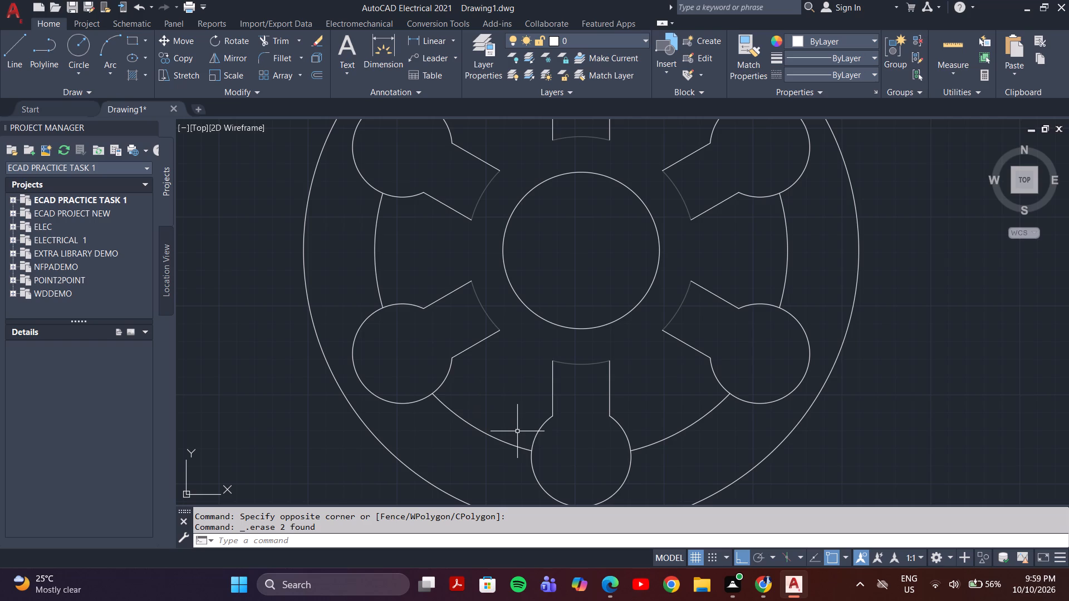
{"action": "scroll", "coordinate": [484, 297], "scroll_direction": "down", "scroll_amount": 2}
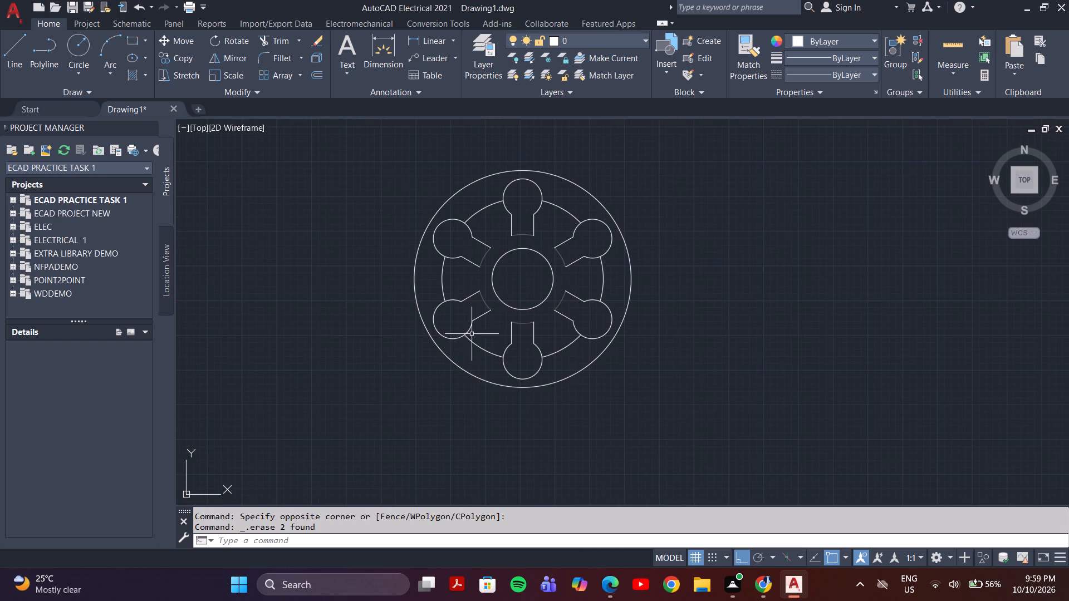
{"action": "middle_click_drag", "start_coordinate": [475, 332], "coordinate": [426, 370]}
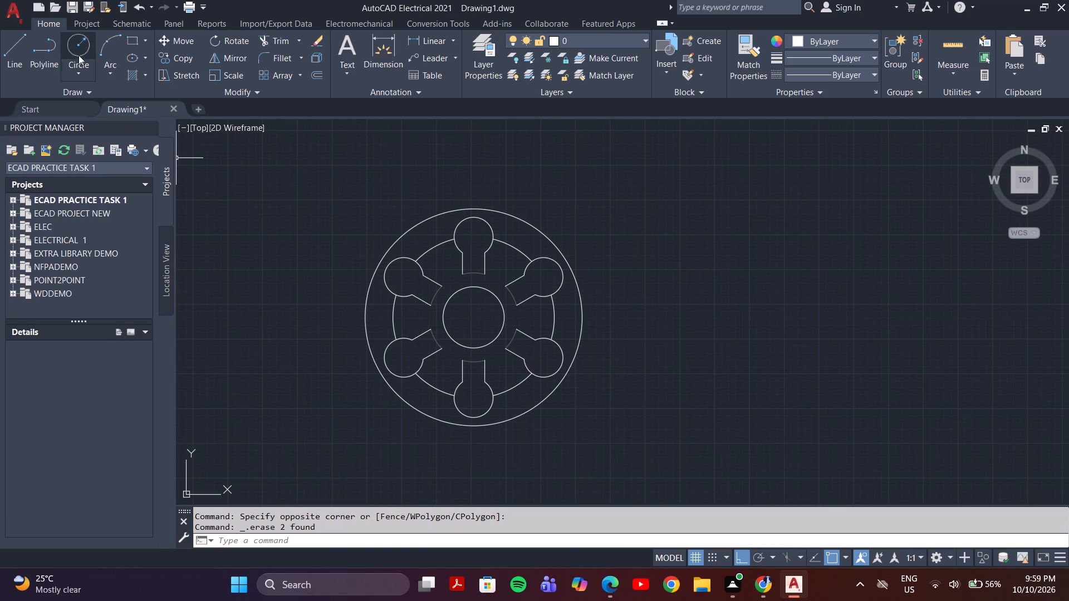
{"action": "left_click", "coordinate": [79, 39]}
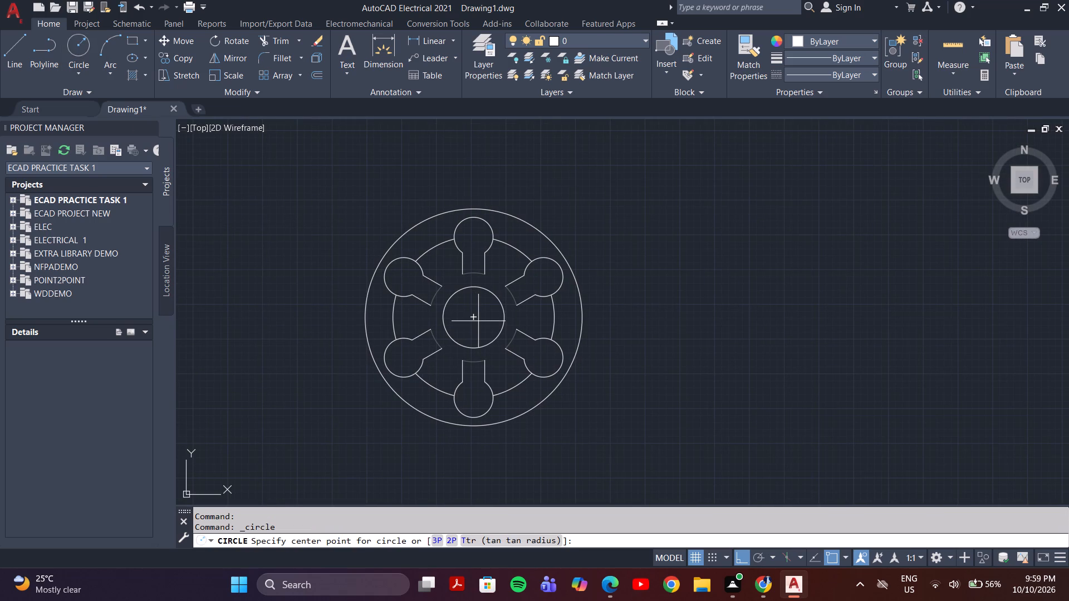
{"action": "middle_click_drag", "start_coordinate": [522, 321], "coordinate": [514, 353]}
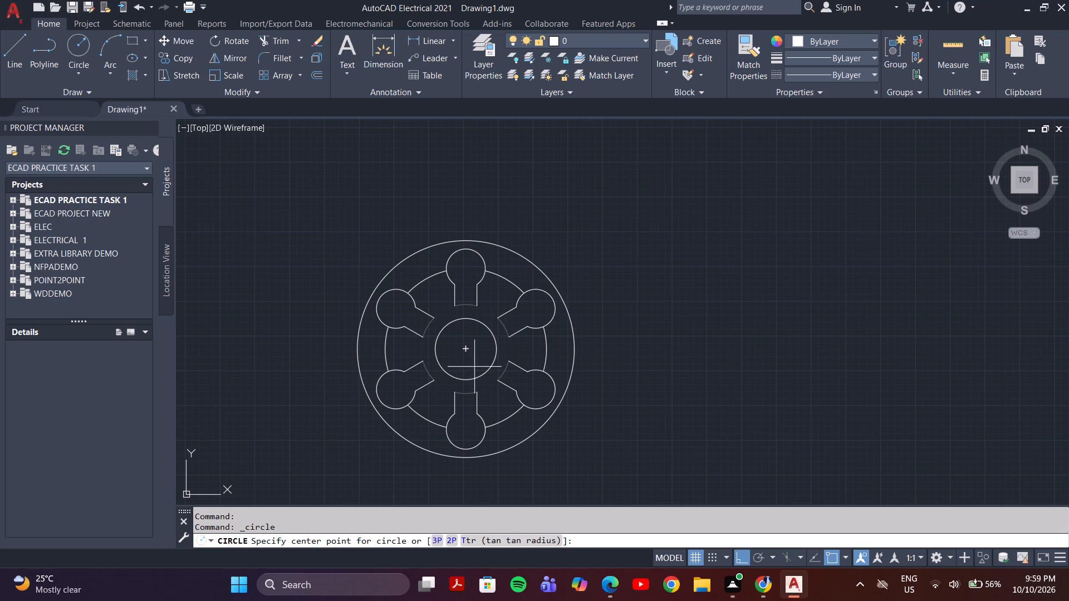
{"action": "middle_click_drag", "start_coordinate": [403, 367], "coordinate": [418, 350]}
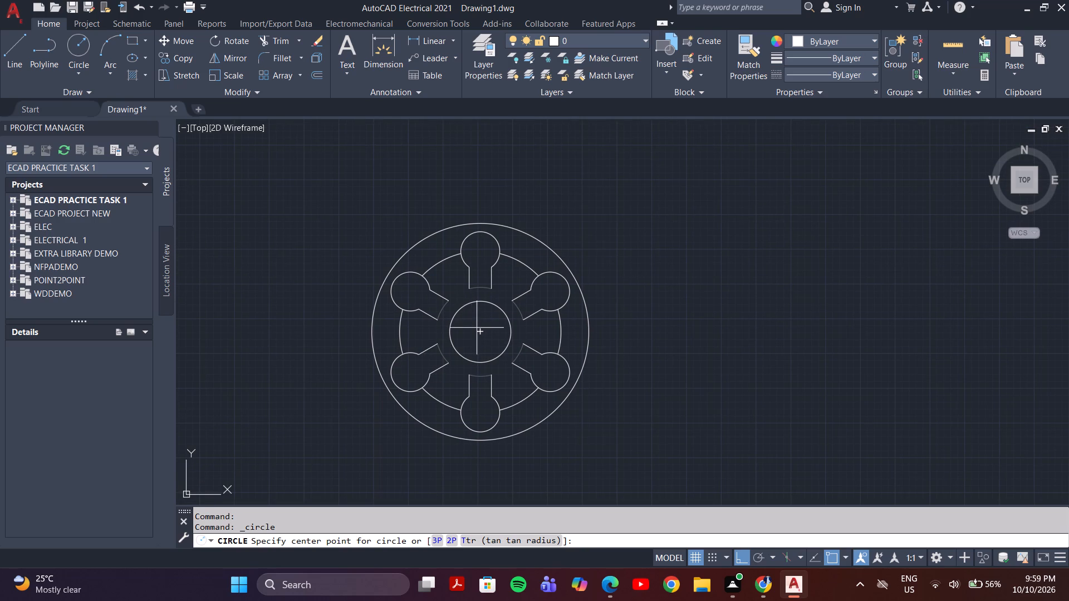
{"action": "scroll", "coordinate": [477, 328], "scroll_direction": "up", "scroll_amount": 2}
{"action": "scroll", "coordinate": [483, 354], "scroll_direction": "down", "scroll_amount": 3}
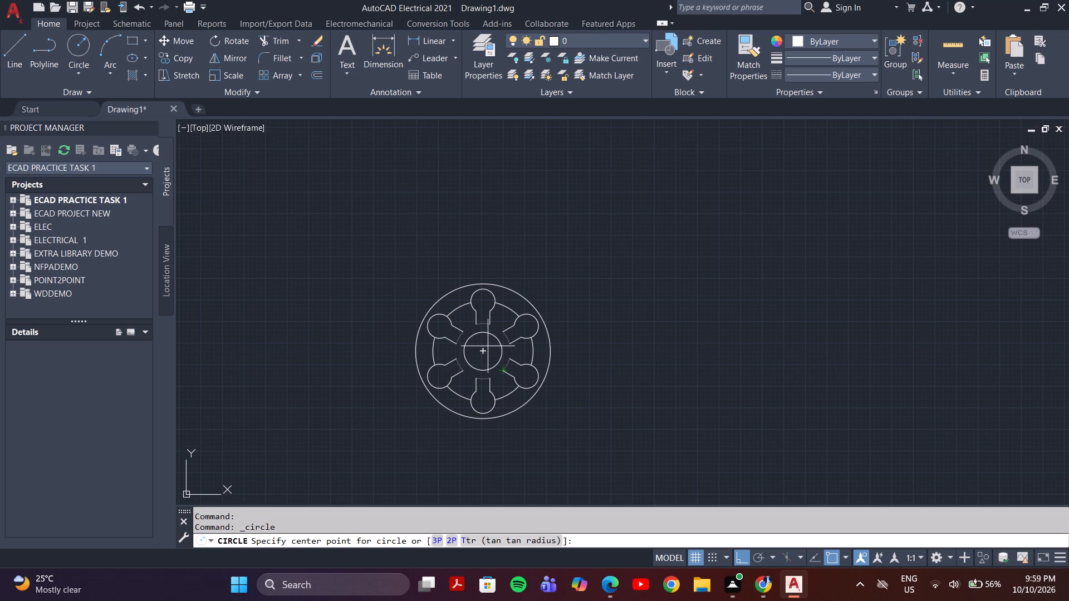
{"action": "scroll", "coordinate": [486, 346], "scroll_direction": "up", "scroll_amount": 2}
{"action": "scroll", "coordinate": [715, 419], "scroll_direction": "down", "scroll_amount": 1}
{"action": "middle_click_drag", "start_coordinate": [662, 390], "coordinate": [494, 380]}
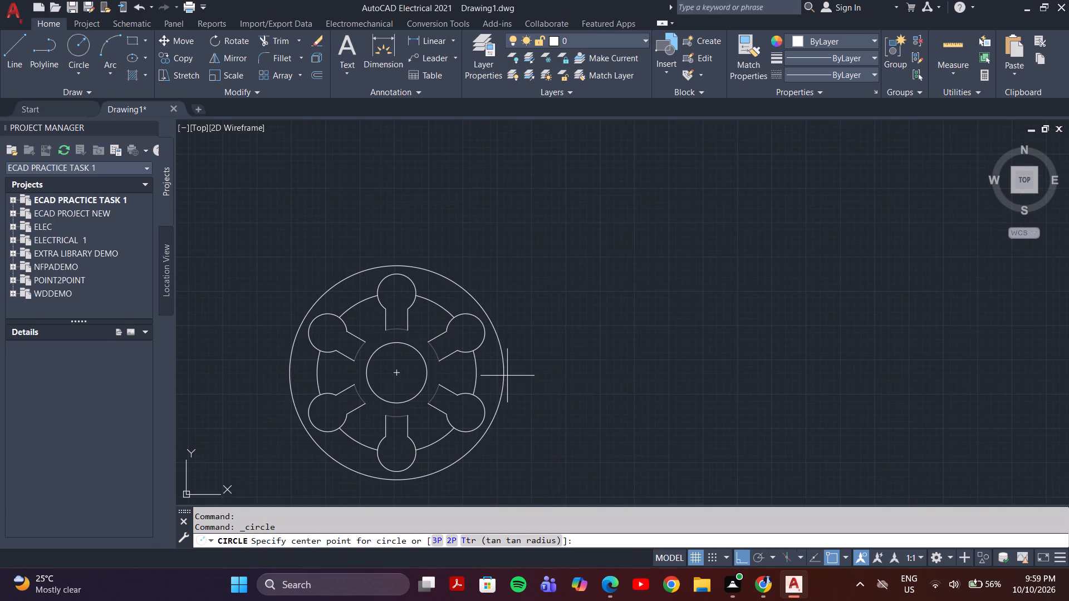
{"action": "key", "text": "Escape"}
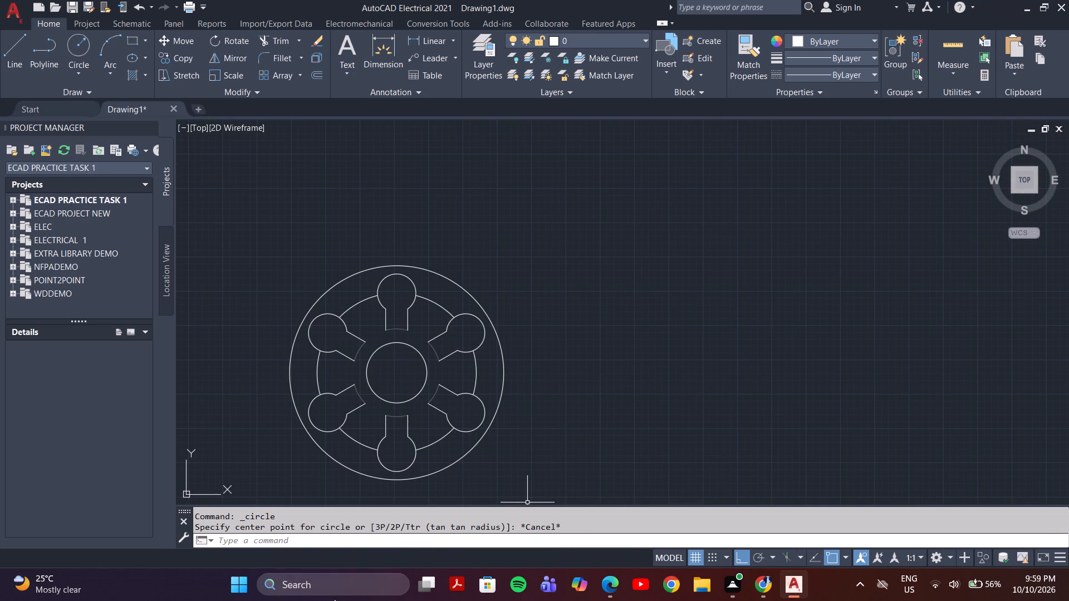
Find and launch Discord, keeping the drawing window in front.
{"action": "left_click", "coordinate": [339, 593]}
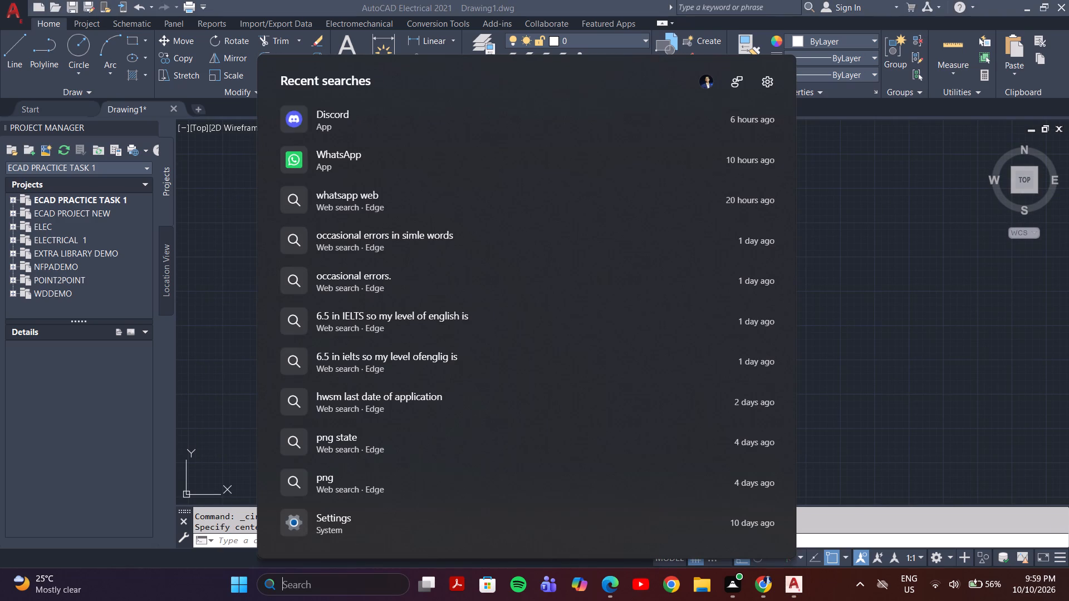
{"action": "key", "text": "d"}
{"action": "key", "text": "Return"}
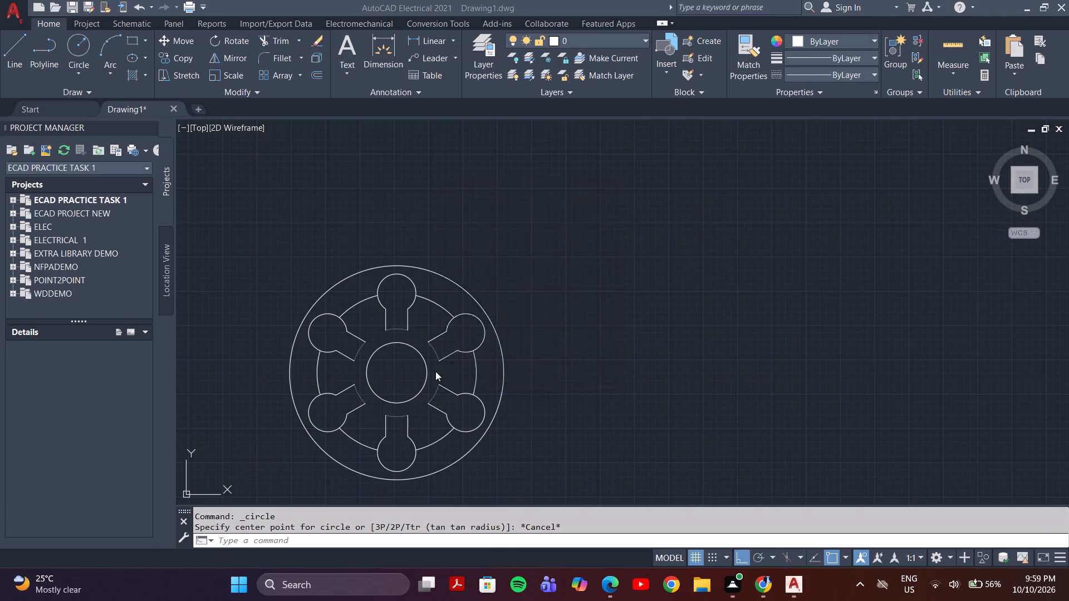
{"action": "left_click", "coordinate": [514, 4]}
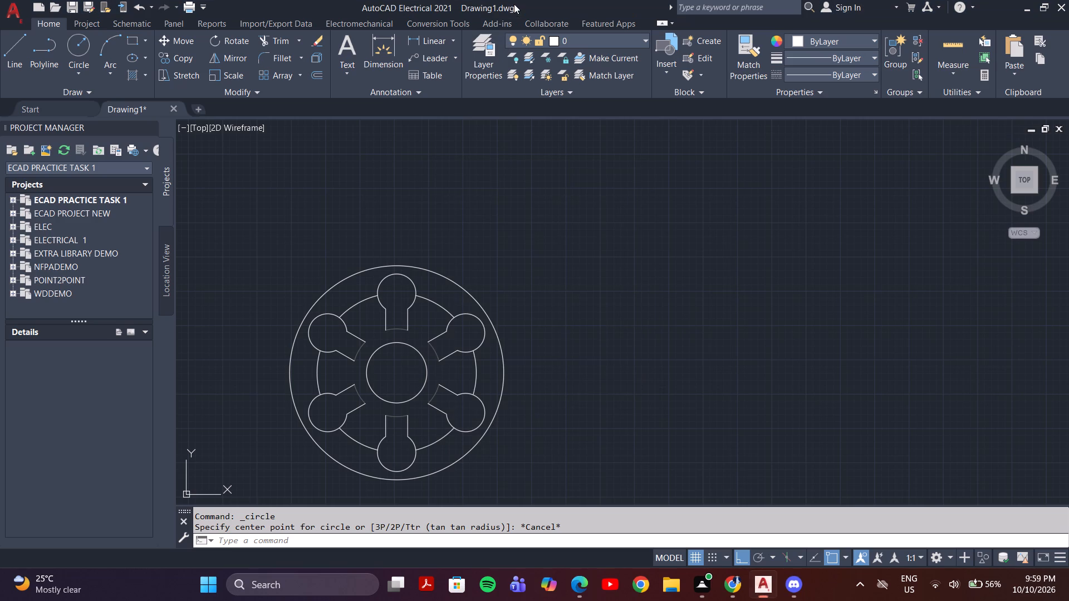
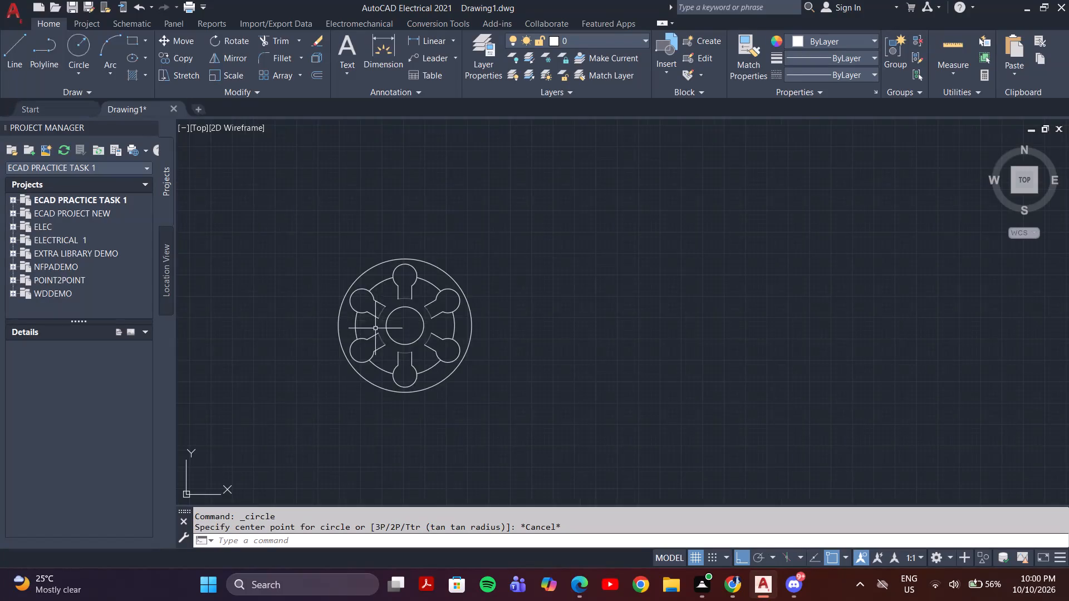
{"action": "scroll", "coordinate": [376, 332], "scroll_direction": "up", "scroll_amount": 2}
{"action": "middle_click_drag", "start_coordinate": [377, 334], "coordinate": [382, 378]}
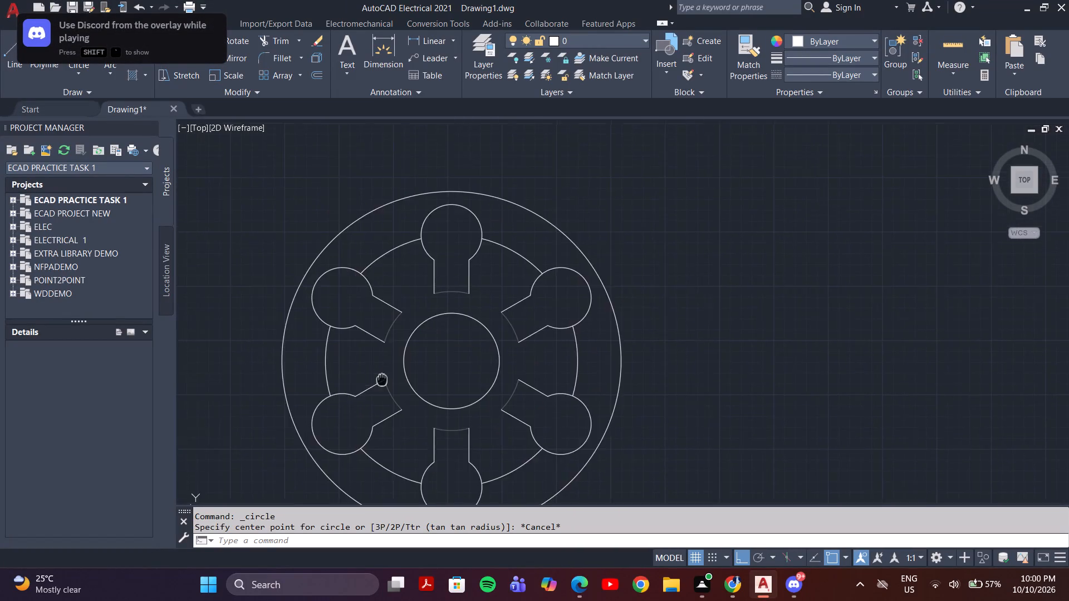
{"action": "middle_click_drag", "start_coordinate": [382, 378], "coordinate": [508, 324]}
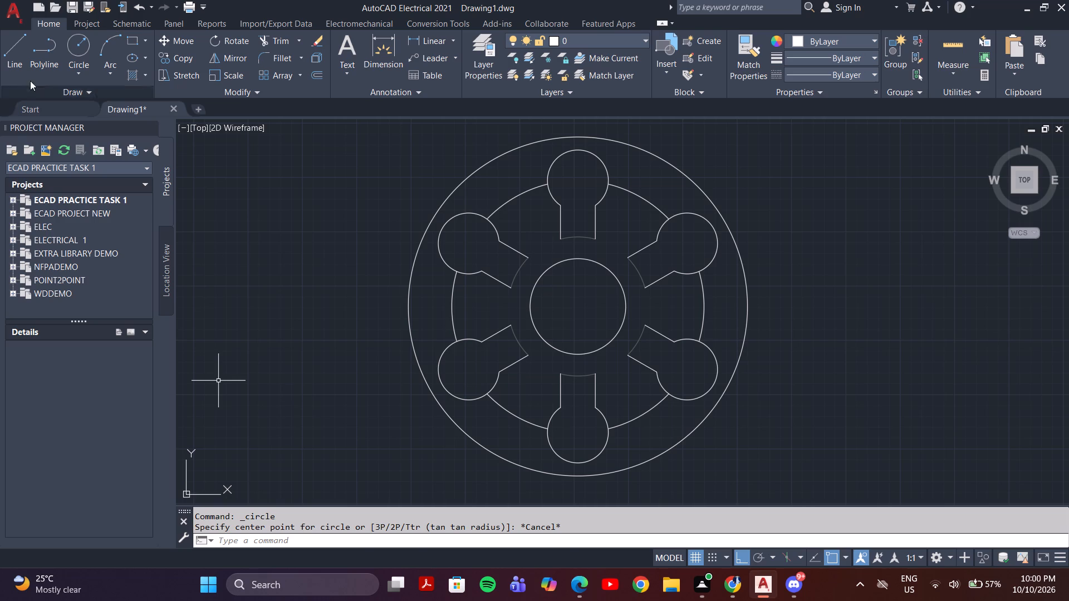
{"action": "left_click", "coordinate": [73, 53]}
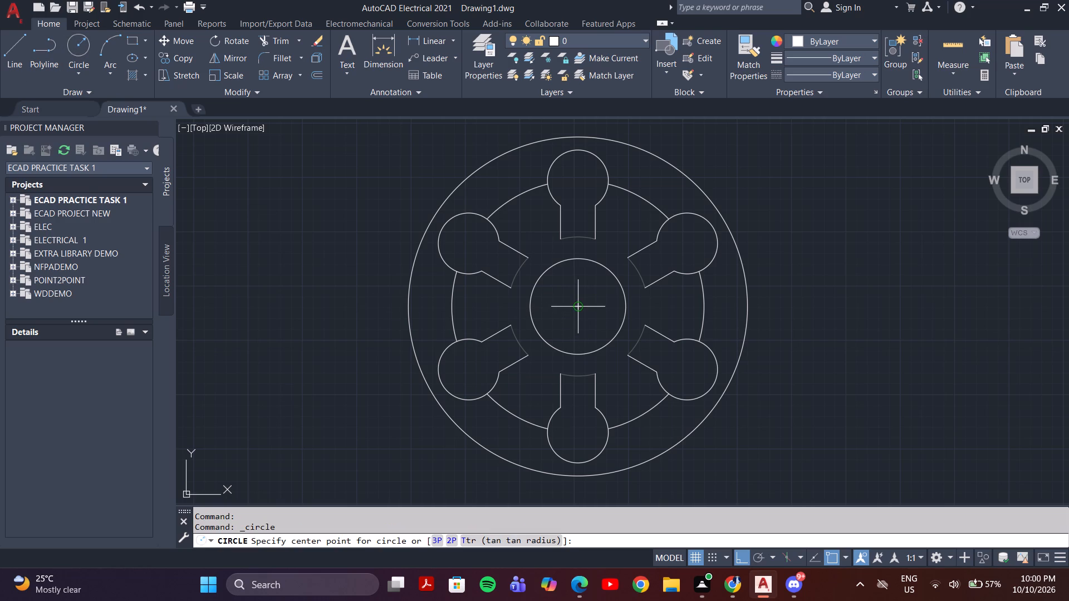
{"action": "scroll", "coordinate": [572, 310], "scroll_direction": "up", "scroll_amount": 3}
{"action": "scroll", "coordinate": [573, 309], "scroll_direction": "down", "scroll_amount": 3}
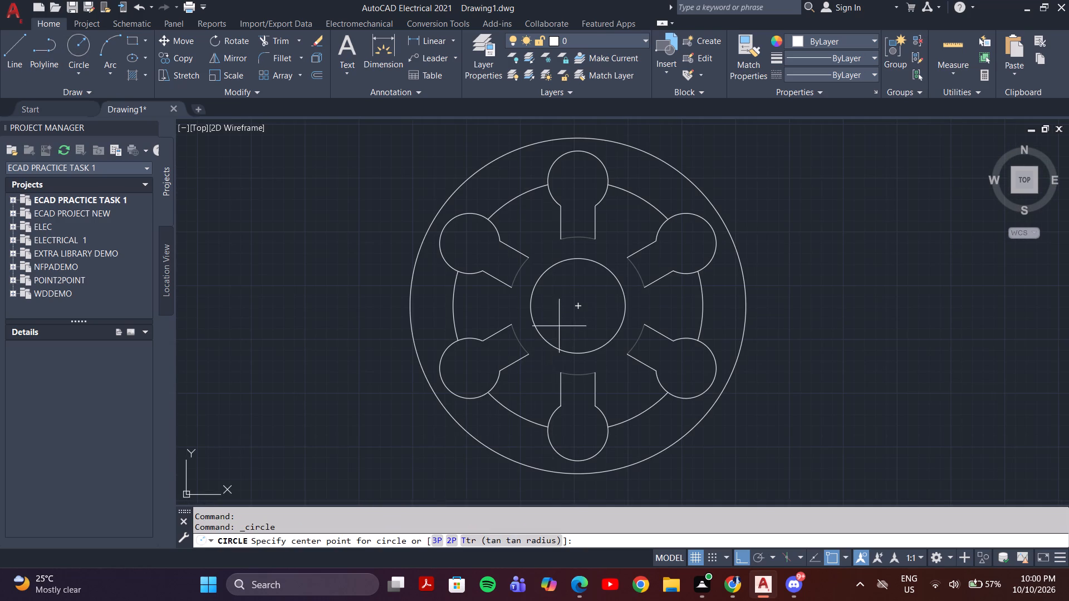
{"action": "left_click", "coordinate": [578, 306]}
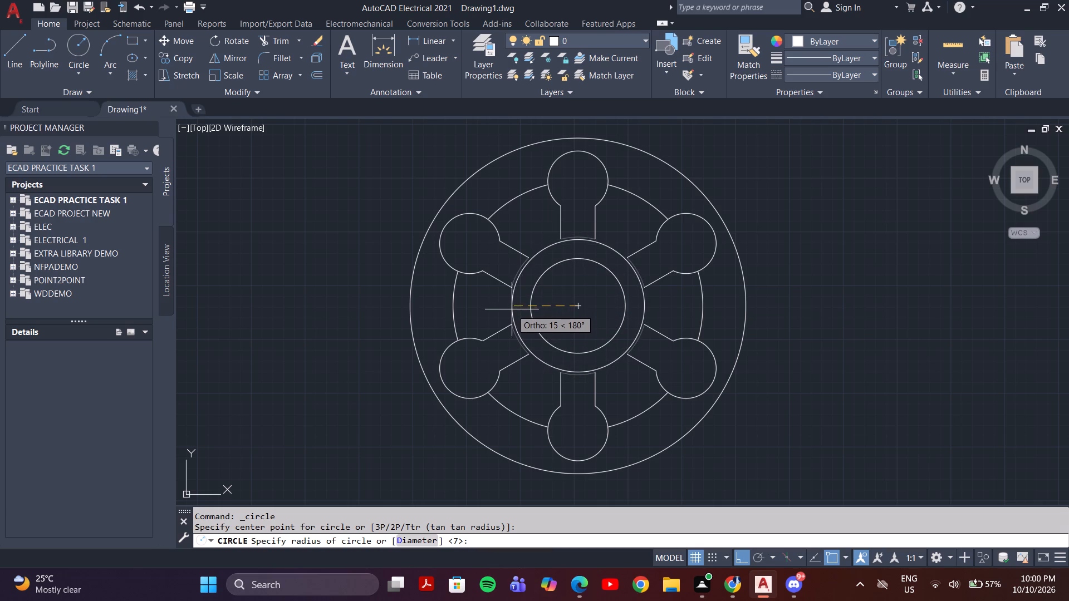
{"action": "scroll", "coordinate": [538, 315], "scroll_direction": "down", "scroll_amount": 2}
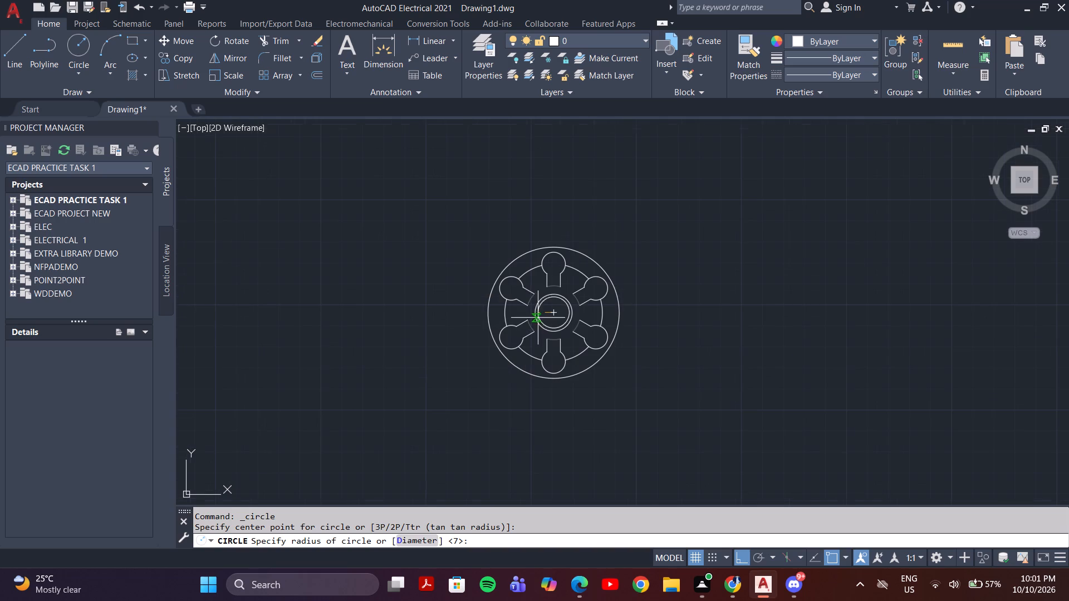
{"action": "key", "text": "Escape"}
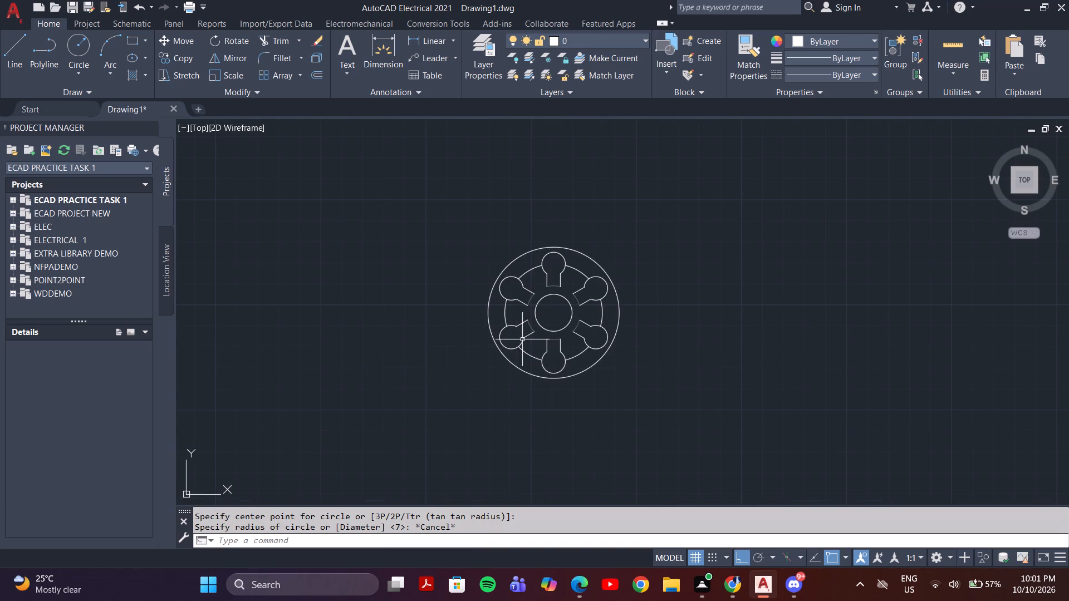
Draw a vertical line about 56 mm long straight down from the disc's centre, past the outer circle.
{"action": "middle_click_drag", "start_coordinate": [564, 326], "coordinate": [484, 334]}
{"action": "scroll", "coordinate": [445, 367], "scroll_direction": "up", "scroll_amount": 2}
{"action": "scroll", "coordinate": [441, 371], "scroll_direction": "down", "scroll_amount": 2}
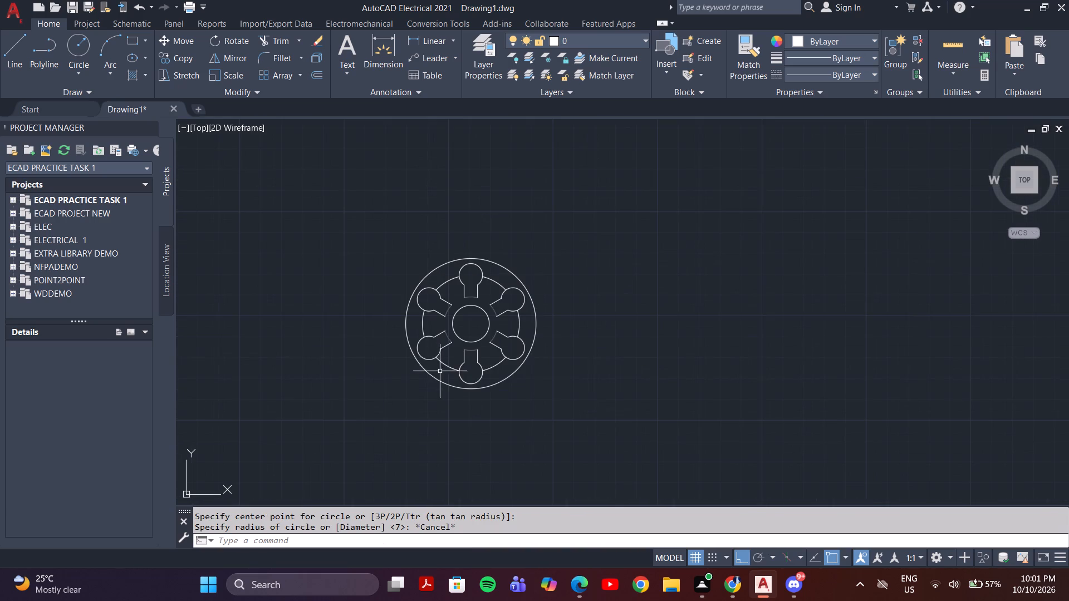
{"action": "left_click", "coordinate": [6, 46]}
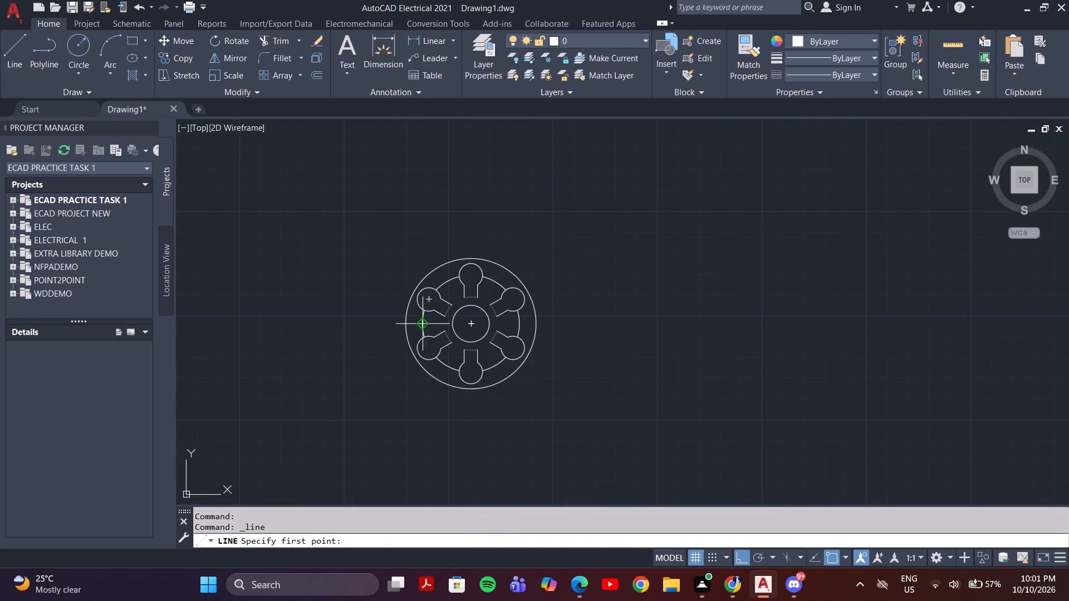
{"action": "scroll", "coordinate": [451, 332], "scroll_direction": "up", "scroll_amount": 3}
{"action": "scroll", "coordinate": [475, 338], "scroll_direction": "down", "scroll_amount": 2}
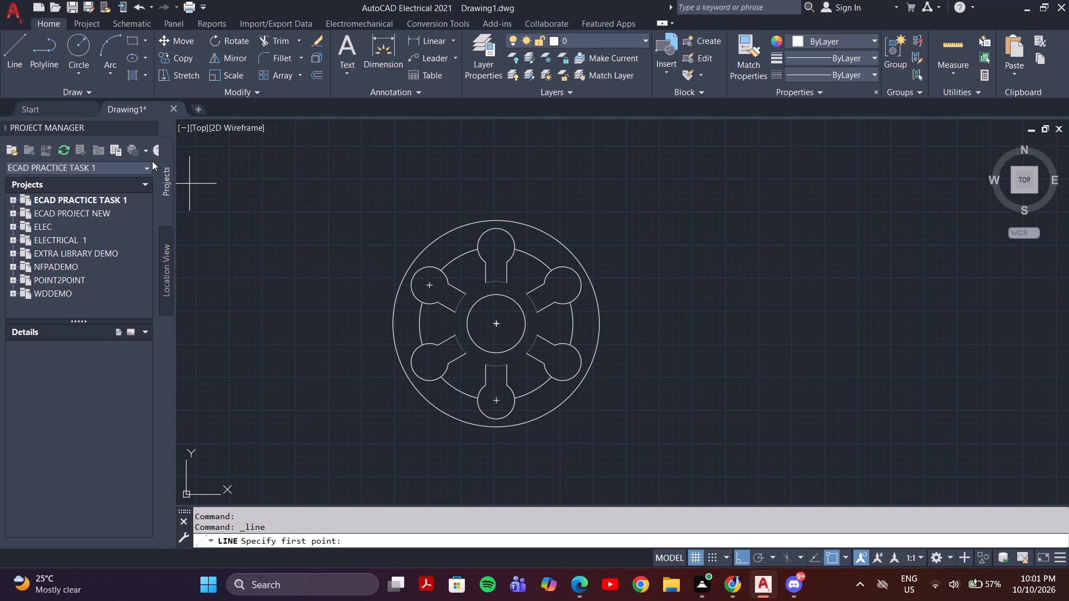
{"action": "left_click", "coordinate": [13, 58]}
{"action": "middle_click_drag", "start_coordinate": [465, 415], "coordinate": [463, 406]}
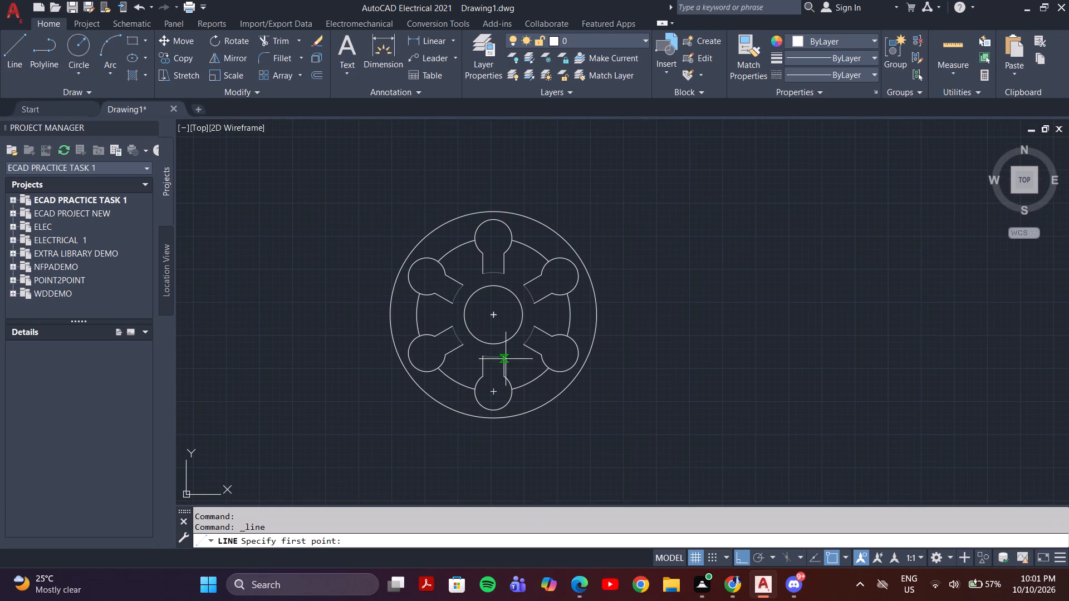
{"action": "left_click", "coordinate": [493, 316]}
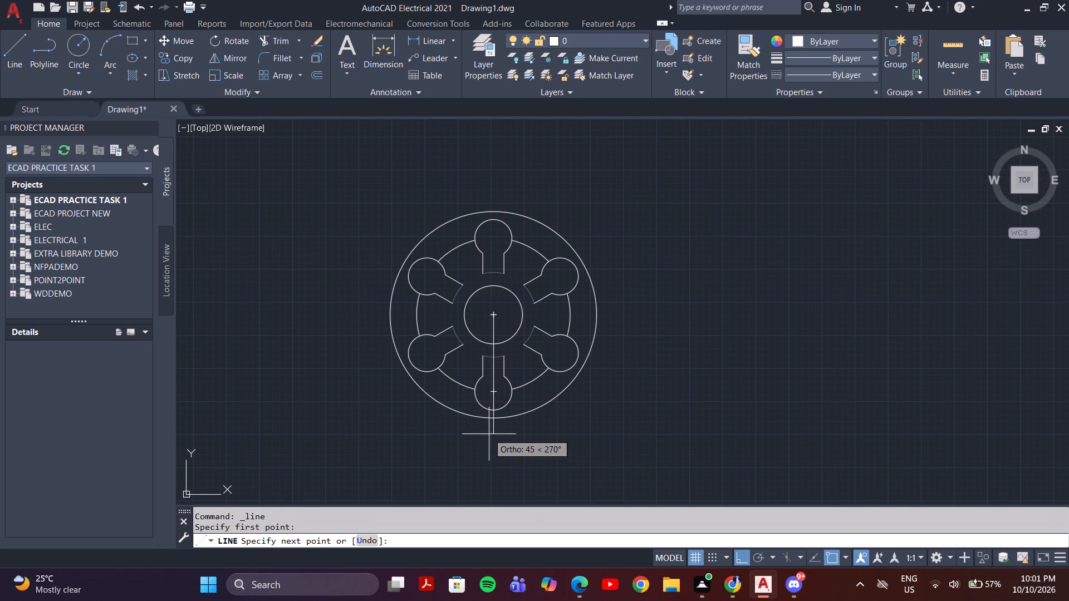
{"action": "left_click", "coordinate": [498, 465]}
{"action": "key", "text": "Escape"}
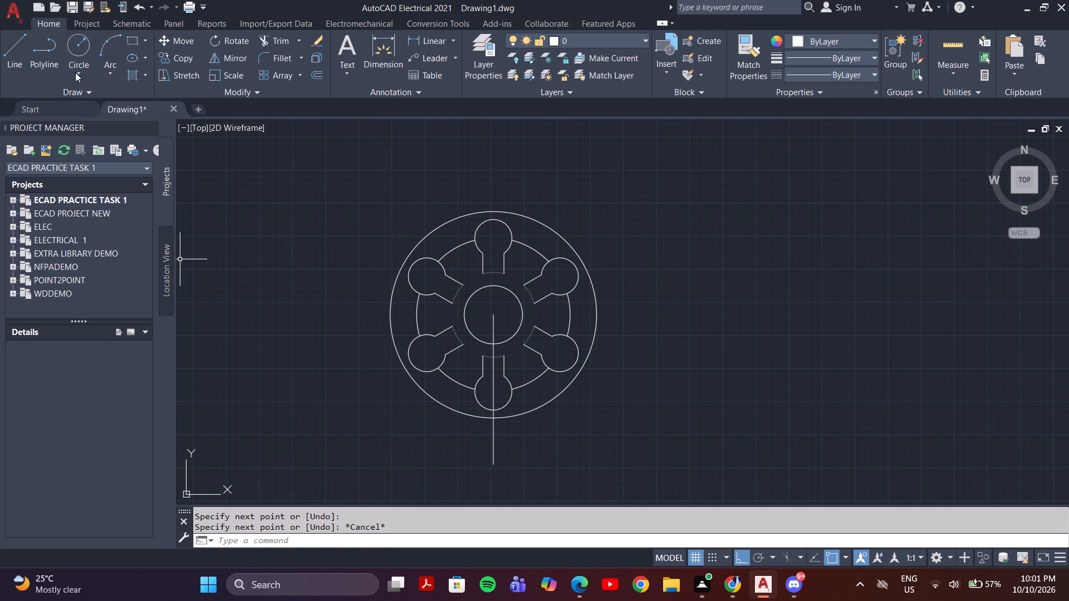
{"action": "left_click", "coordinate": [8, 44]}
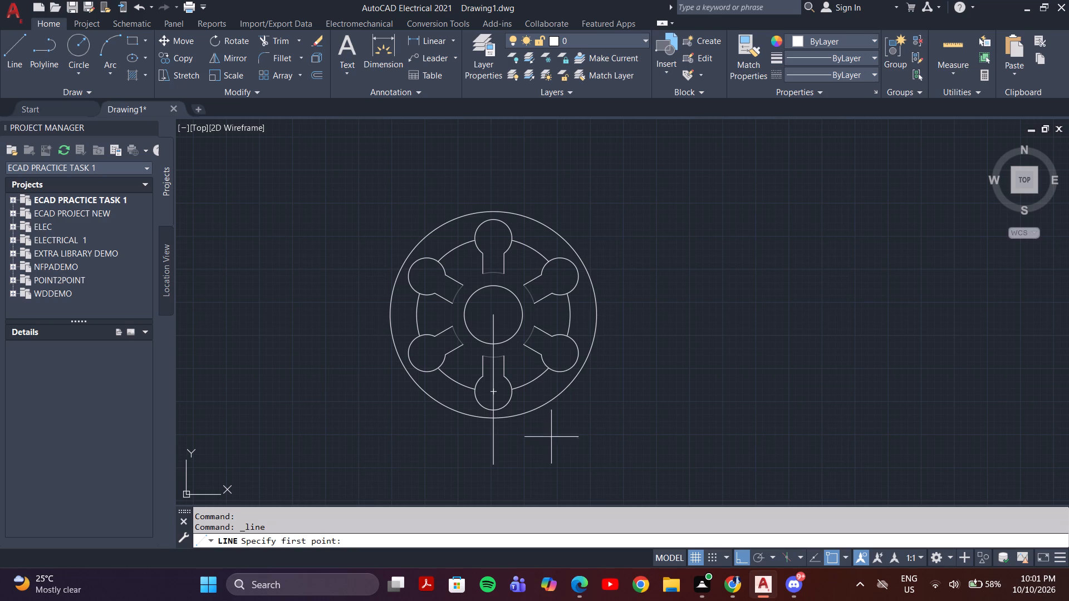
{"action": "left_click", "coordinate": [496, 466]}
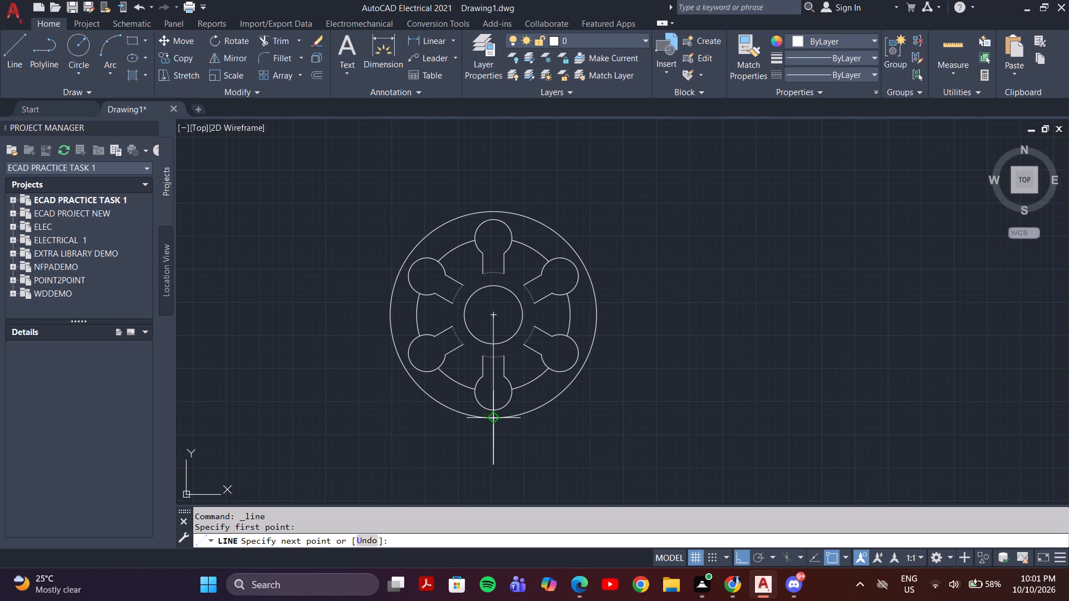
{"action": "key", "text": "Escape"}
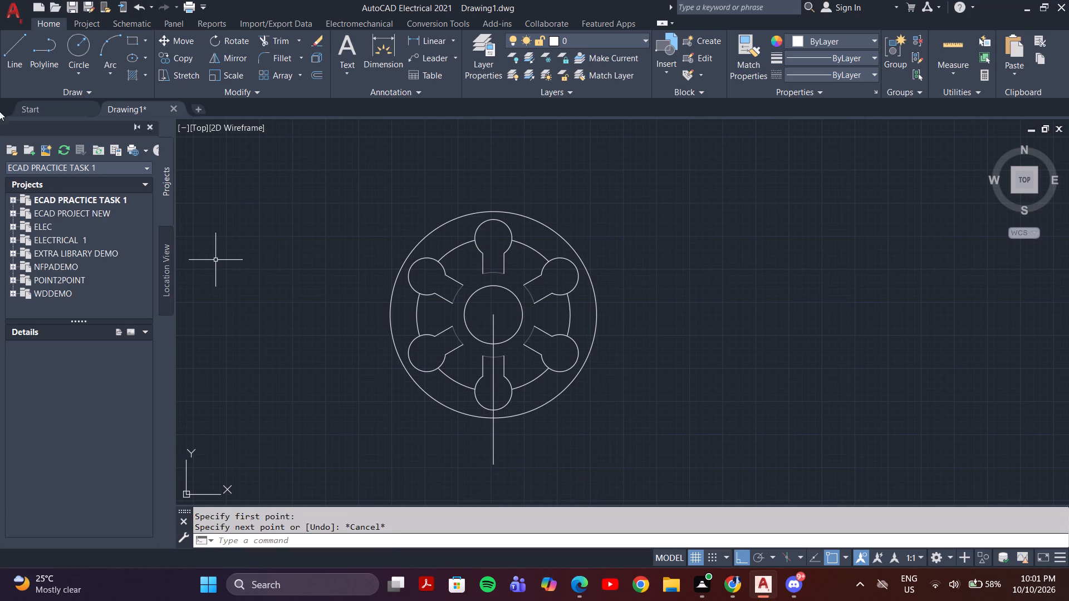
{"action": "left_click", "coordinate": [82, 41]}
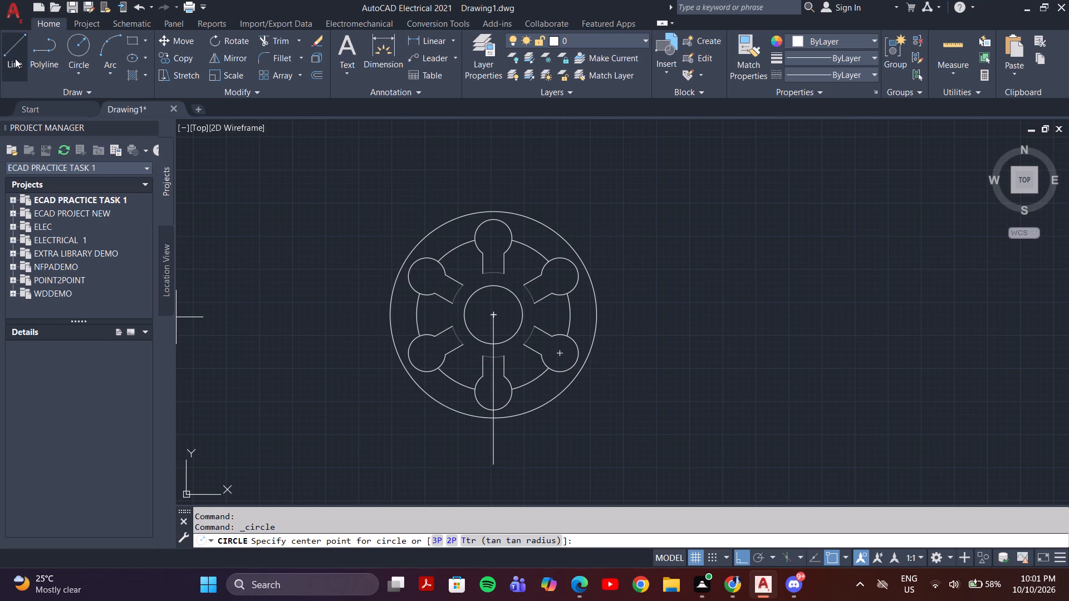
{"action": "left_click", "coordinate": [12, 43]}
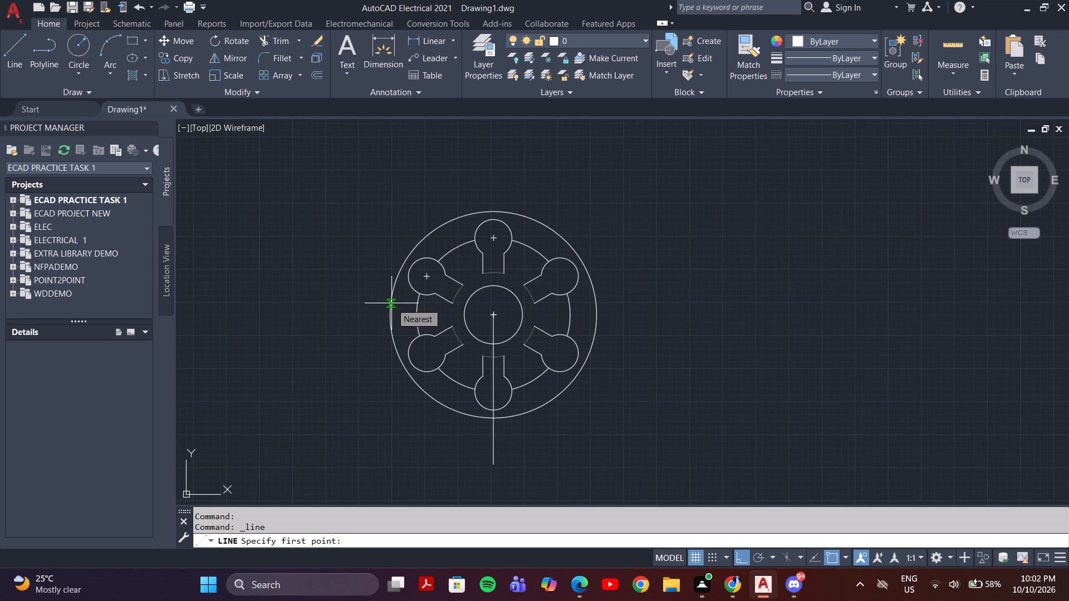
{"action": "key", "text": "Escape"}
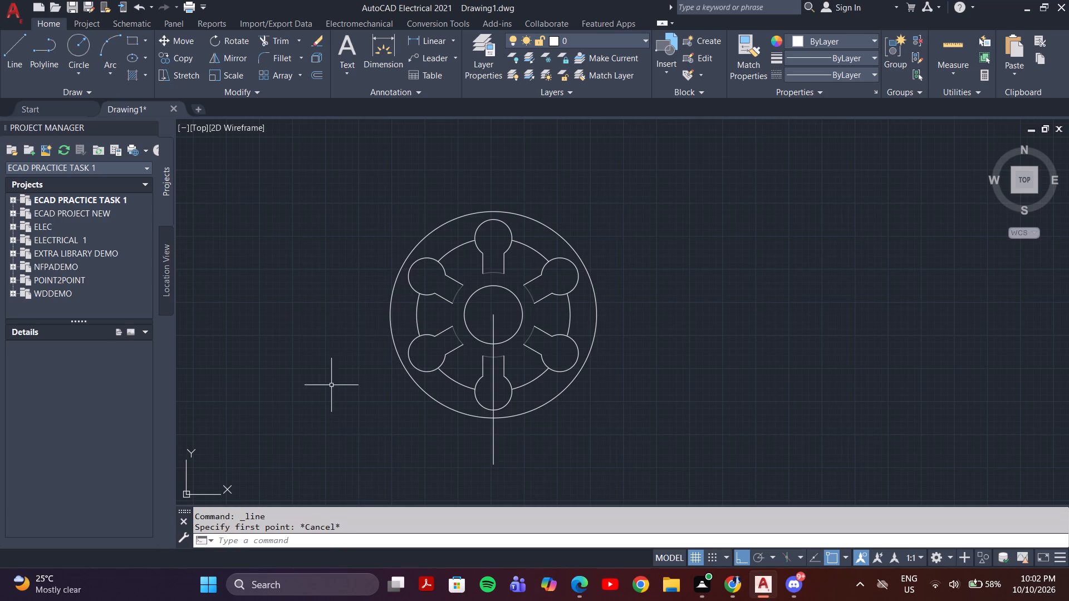
Draw a short line from the vertical line's lower end up to the outer circle's bottom quadrant.
{"action": "key", "text": "l"}
{"action": "key", "text": "Return"}
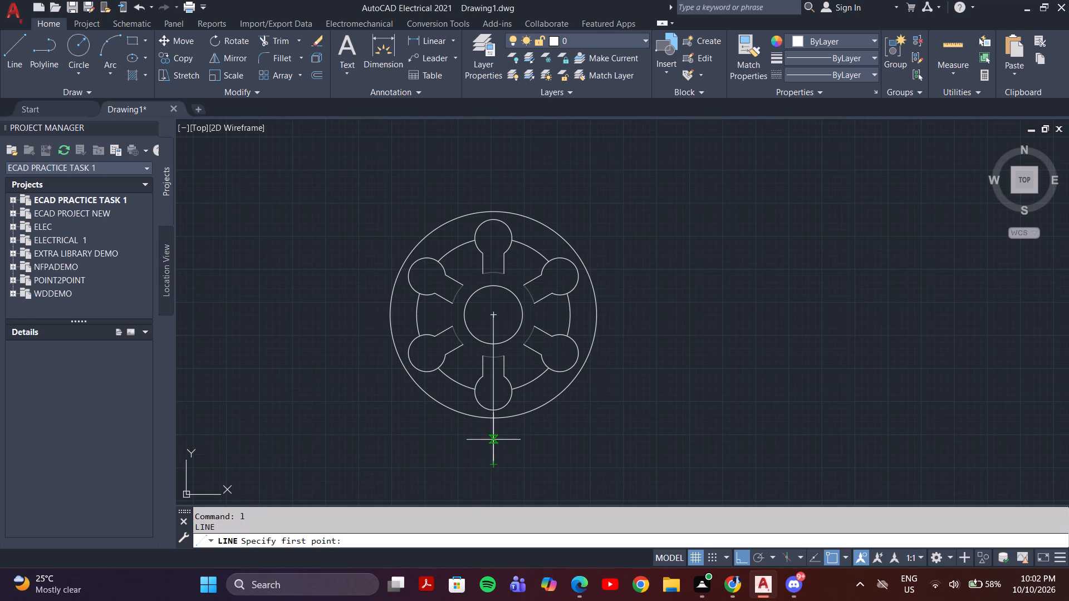
{"action": "left_click", "coordinate": [494, 466]}
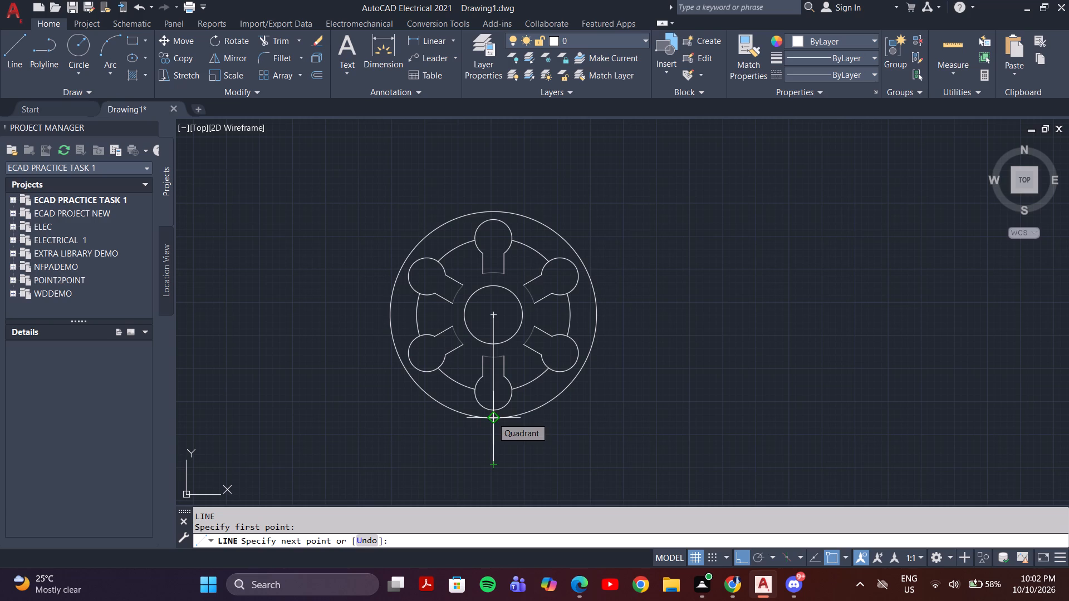
{"action": "left_click", "coordinate": [492, 417]}
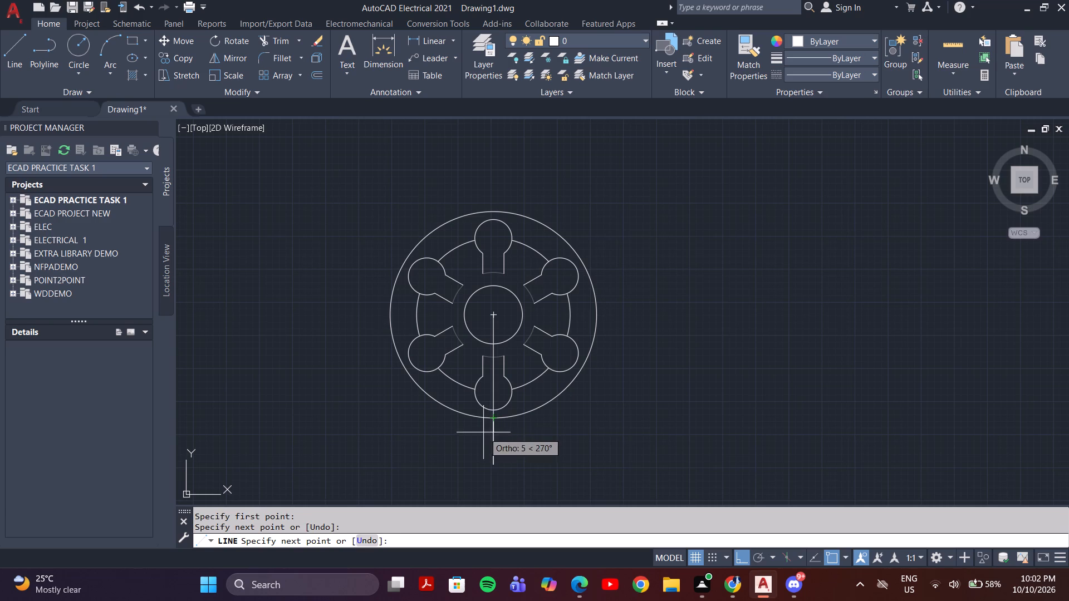
{"action": "key", "text": "Escape"}
Draw a long horizontal line rightward from the midpoint of the short line below the disc.
{"action": "key", "text": "l"}
{"action": "key", "text": "Return"}
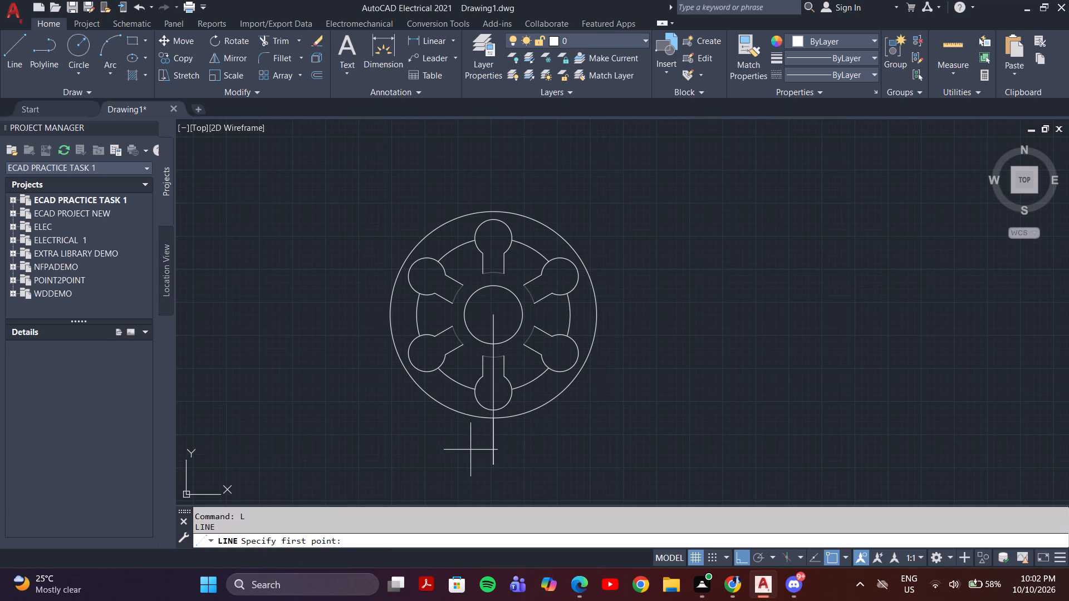
{"action": "left_click", "coordinate": [495, 442]}
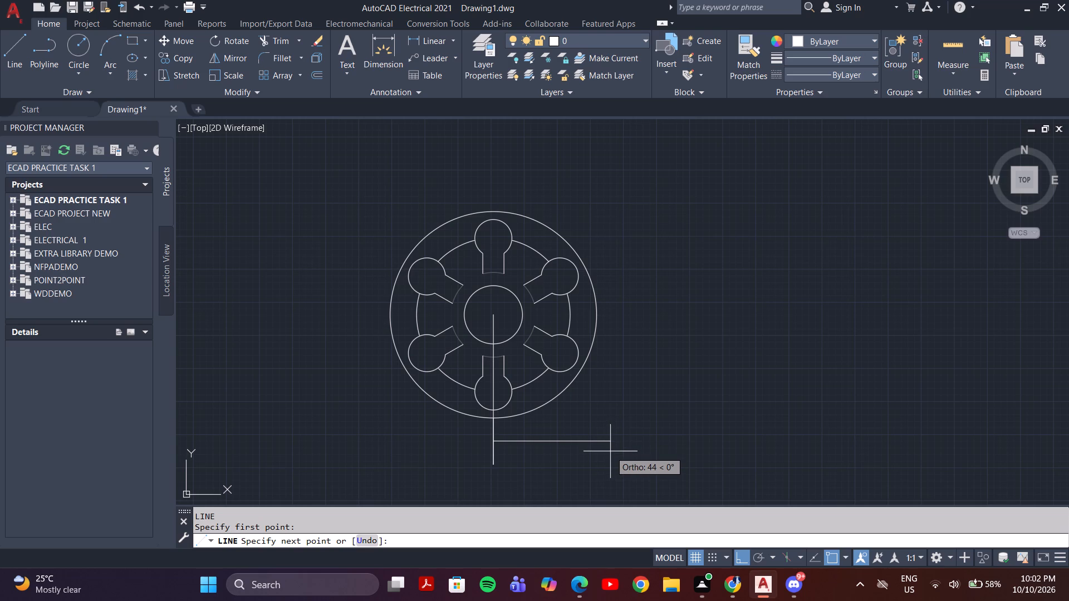
{"action": "left_click", "coordinate": [741, 420]}
{"action": "key", "text": "Escape"}
Draw a vertical line down from the outer circle's right quadrant so that it crosses the horizontal line.
{"action": "key", "text": "space"}
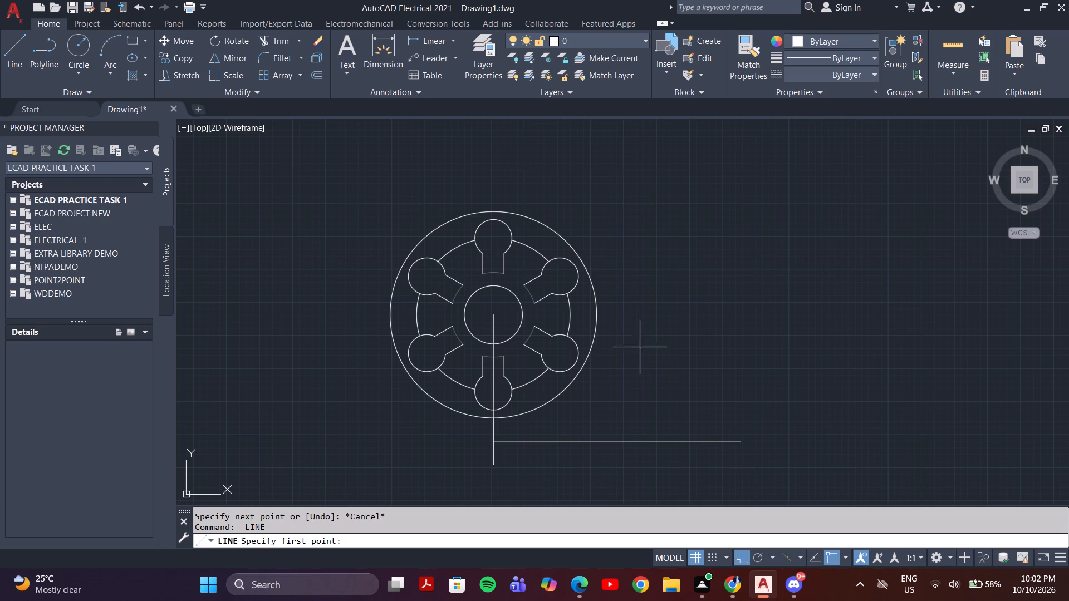
{"action": "left_click", "coordinate": [596, 316]}
{"action": "left_click", "coordinate": [601, 476]}
{"action": "key", "text": "Escape"}
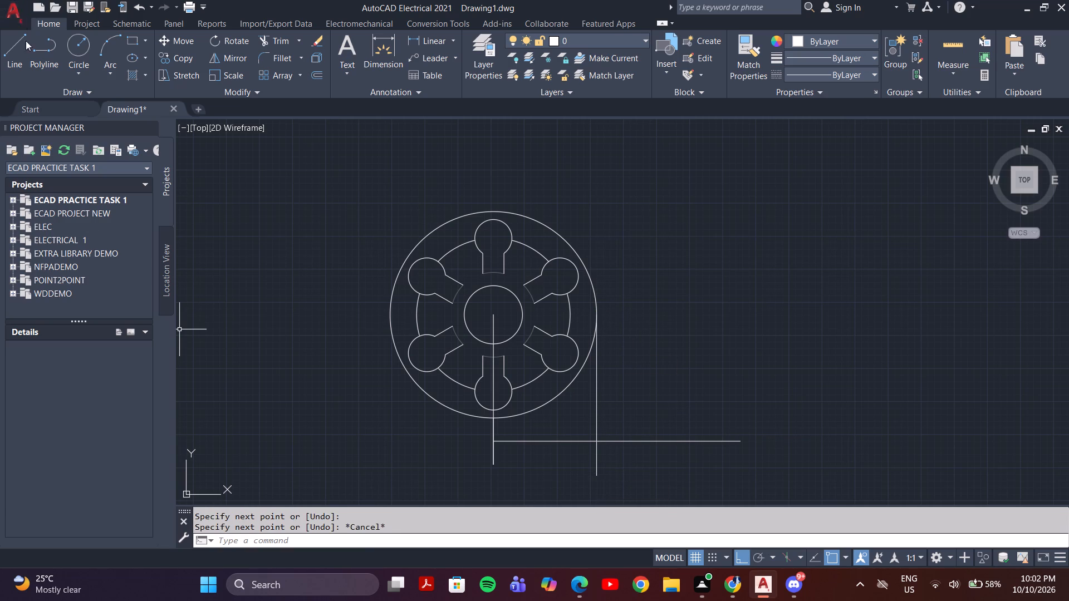
Draw an 18 mm diameter circle centred where the right-hand vertical line crosses the horizontal line.
{"action": "left_click", "coordinate": [82, 53]}
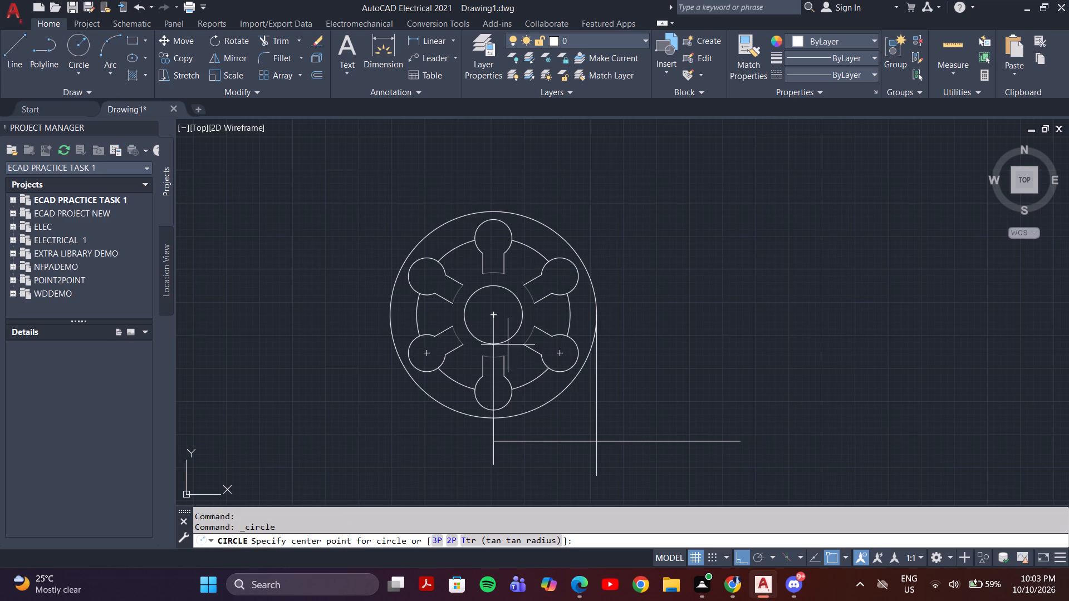
{"action": "left_click", "coordinate": [72, 49]}
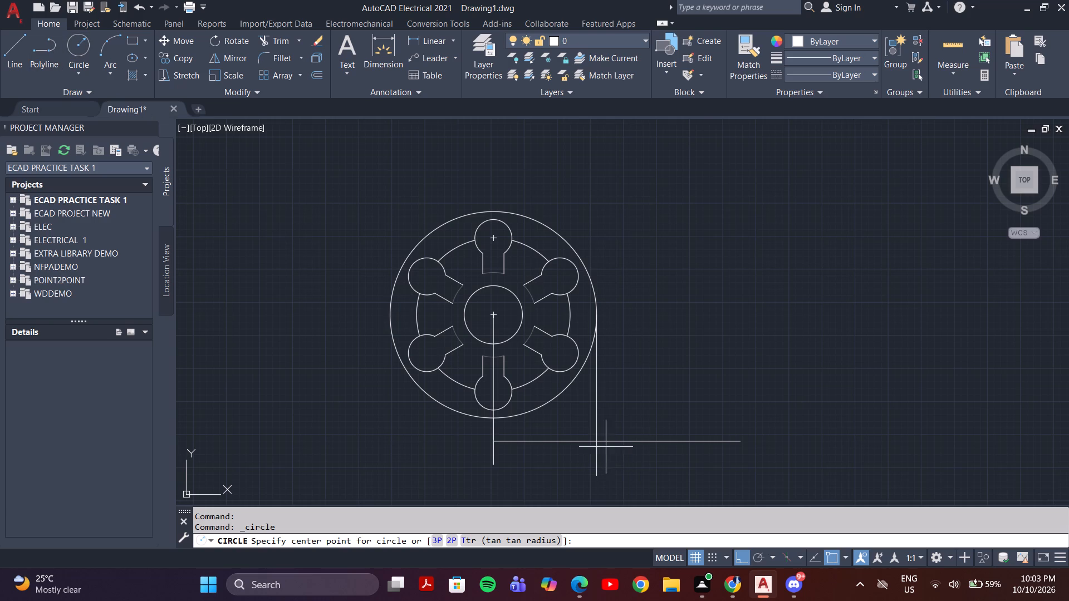
{"action": "left_click", "coordinate": [595, 442]}
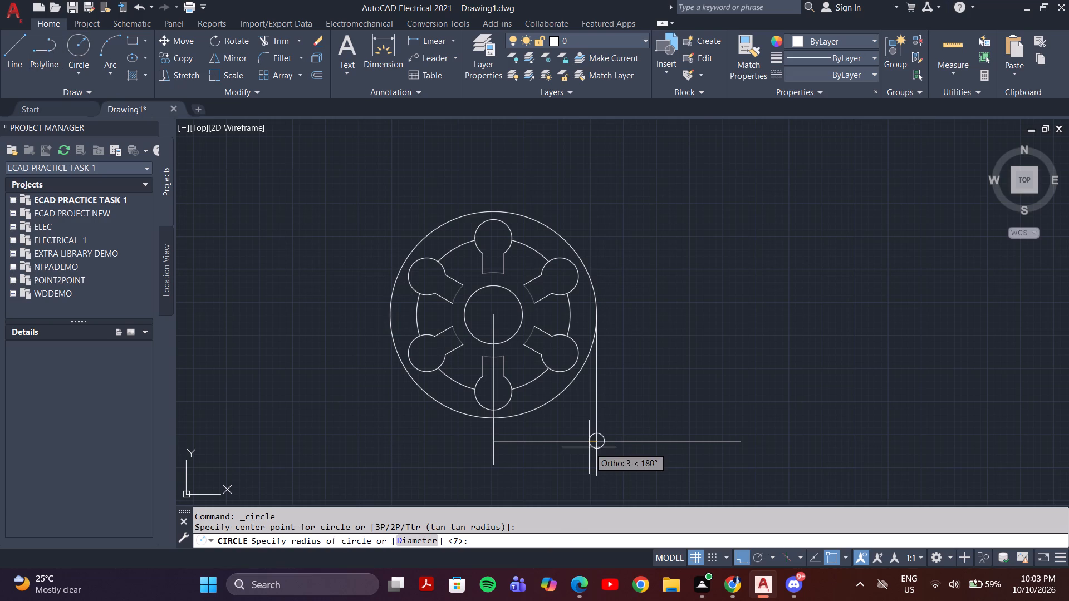
{"action": "key", "text": "d"}
{"action": "key", "text": "Return"}
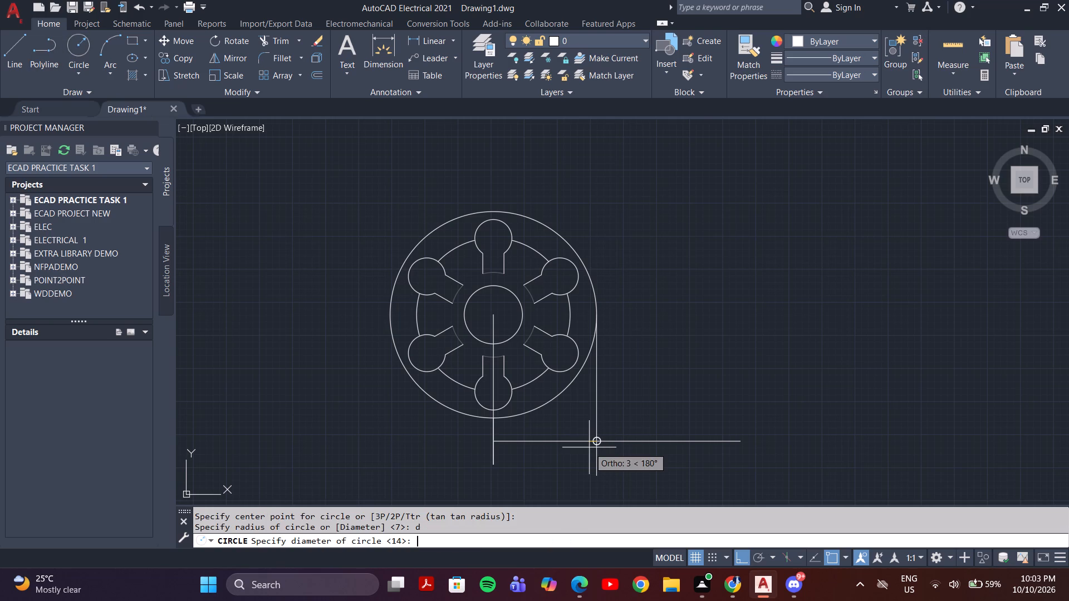
{"action": "key", "text": "1"}
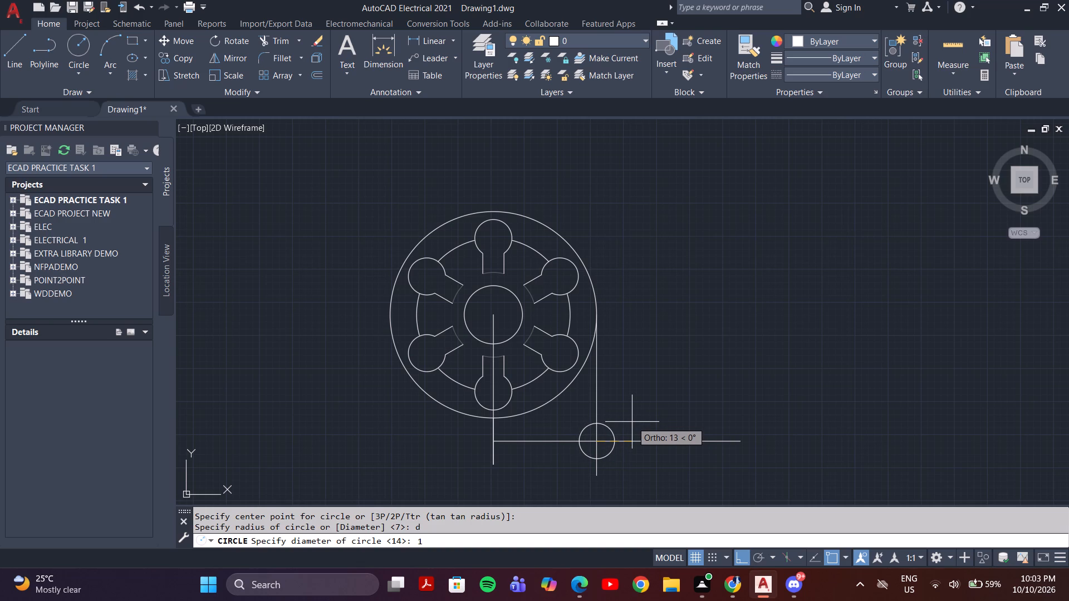
{"action": "key", "text": "d"}
{"action": "key", "text": "Return"}
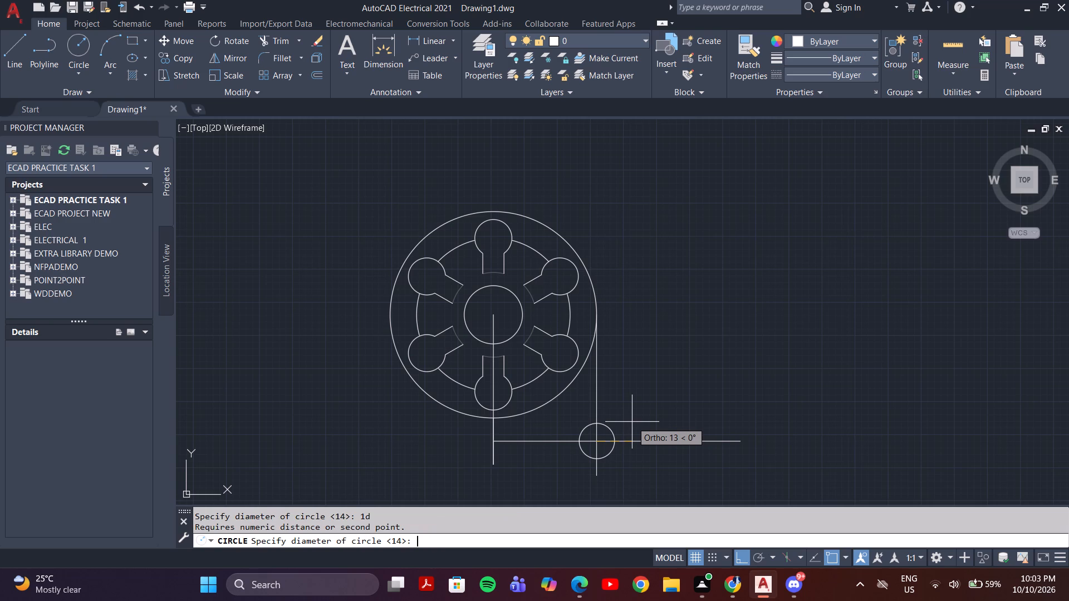
{"action": "type", "text": "18"}
{"action": "key", "text": "Return"}
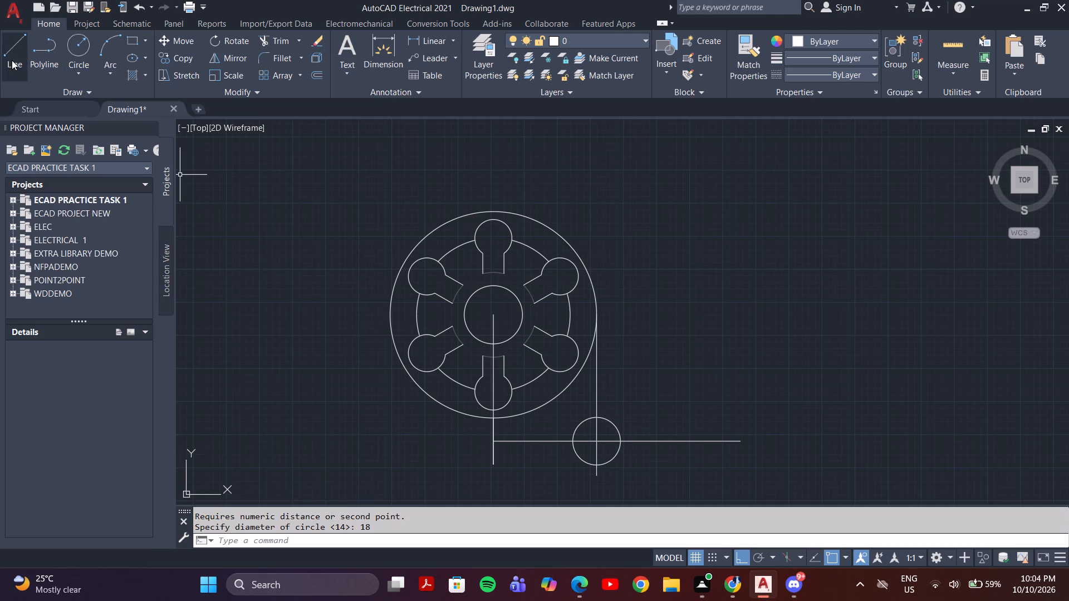
Draw a 36 mm diameter circle concentric with the 18 mm circle below the disc.
{"action": "left_click", "coordinate": [68, 45]}
{"action": "left_click", "coordinate": [592, 442]}
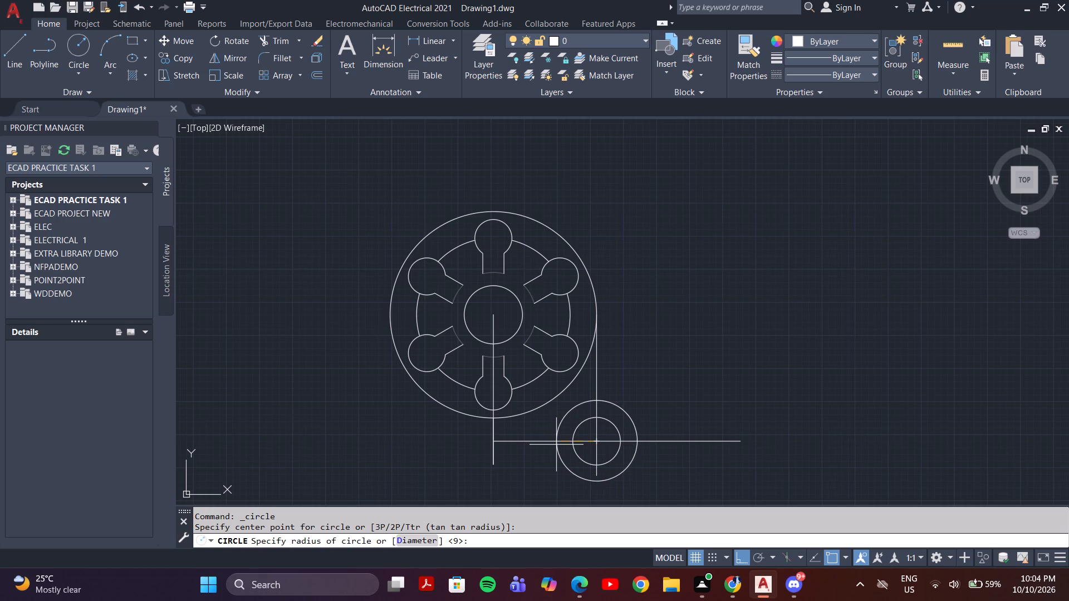
{"action": "key", "text": "d"}
{"action": "key", "text": "Return"}
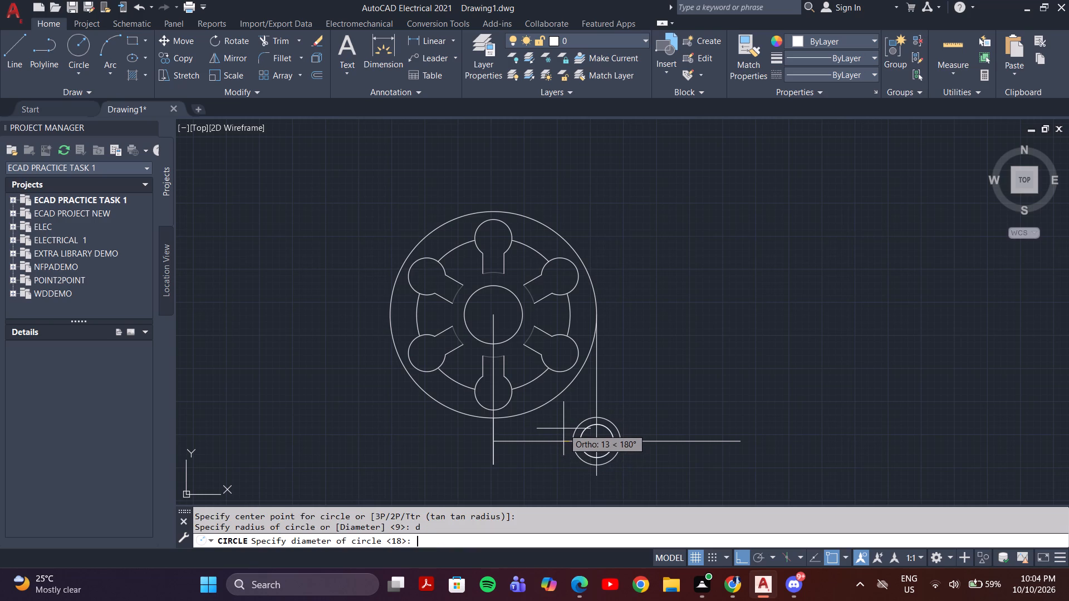
{"action": "key", "text": "3"}
{"action": "key", "text": "6"}
{"action": "key", "text": "Return"}
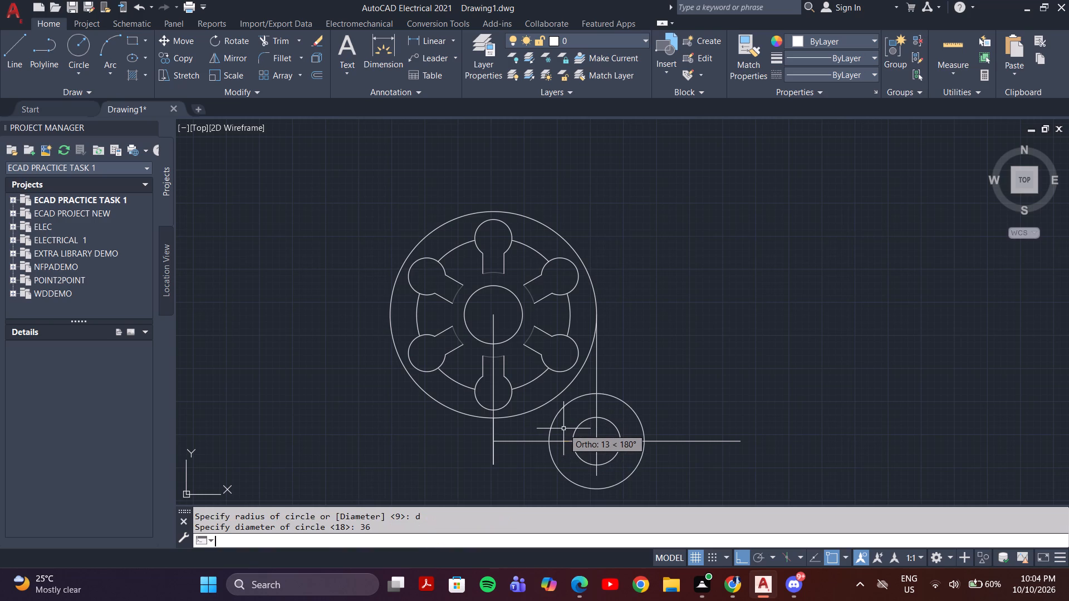
{"action": "key", "text": "Escape"}
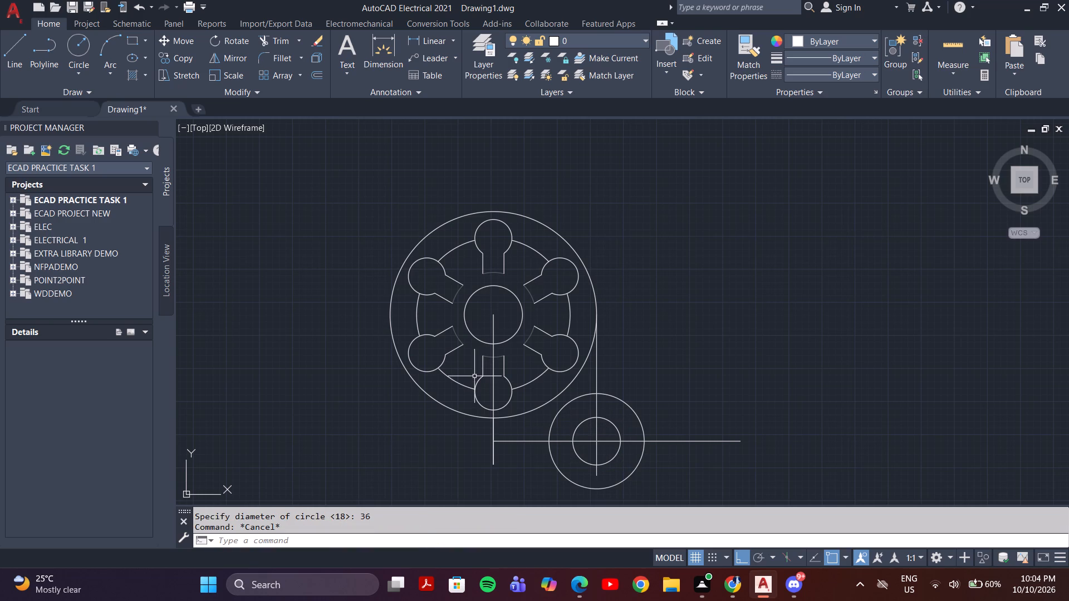
Trim the horizontal and vertical construction lines outside the 36 mm circle, including the vertical line's portion extending below the disc.
{"action": "key", "text": "t"}
{"action": "key", "text": "r"}
{"action": "key", "text": "Return"}
{"action": "left_click_drag", "start_coordinate": [783, 401], "coordinate": [772, 409]}
{"action": "left_click", "coordinate": [694, 492]}
{"action": "left_click_drag", "start_coordinate": [697, 460], "coordinate": [697, 454]}
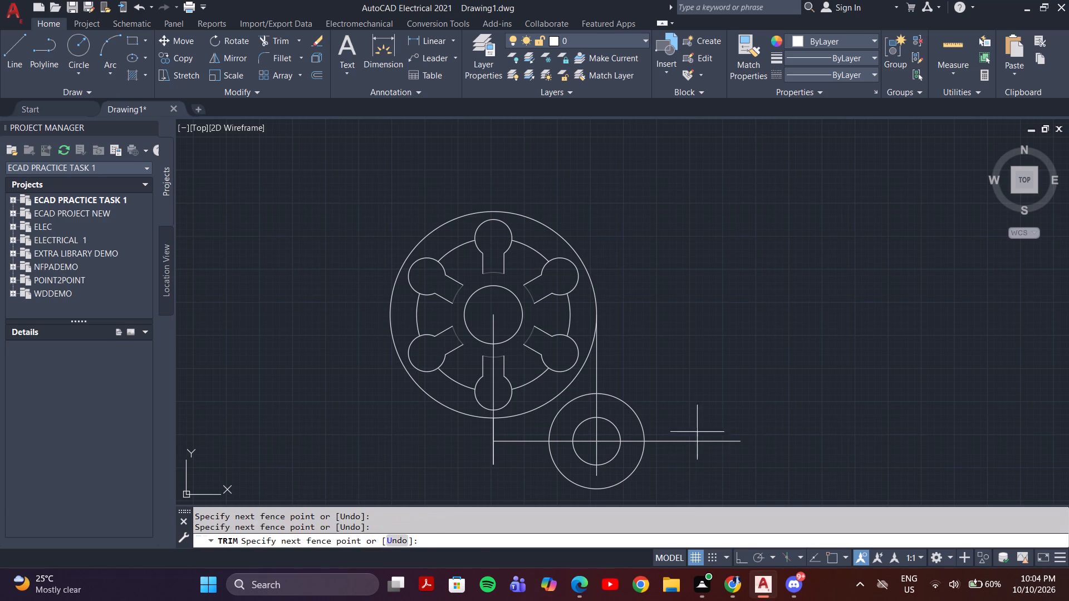
{"action": "left_click", "coordinate": [697, 402]}
{"action": "scroll", "coordinate": [681, 427], "scroll_direction": "down", "scroll_amount": 2}
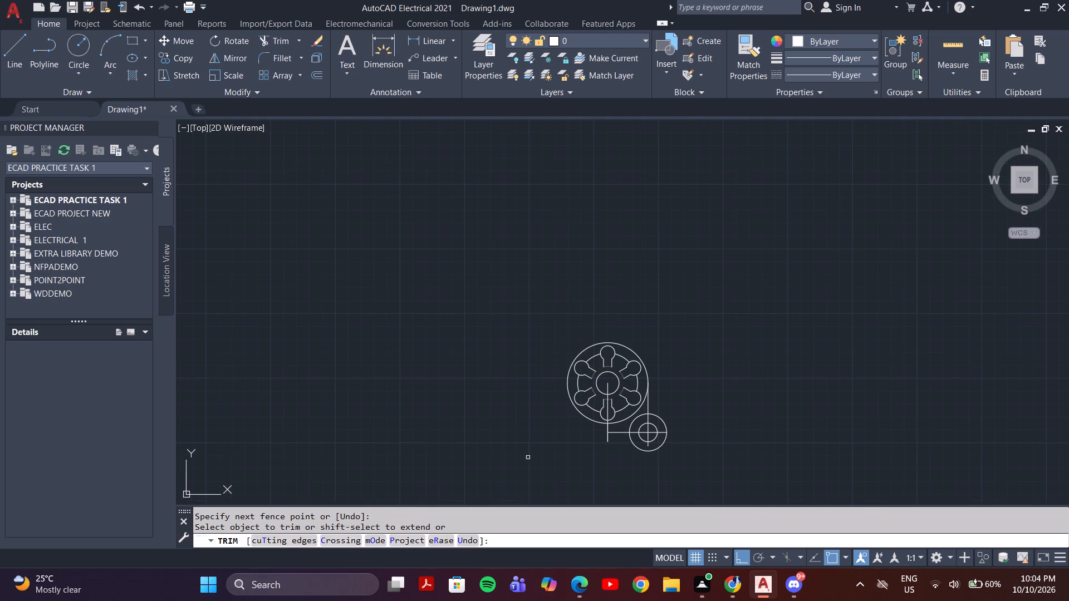
{"action": "scroll", "coordinate": [551, 425], "scroll_direction": "up", "scroll_amount": 1}
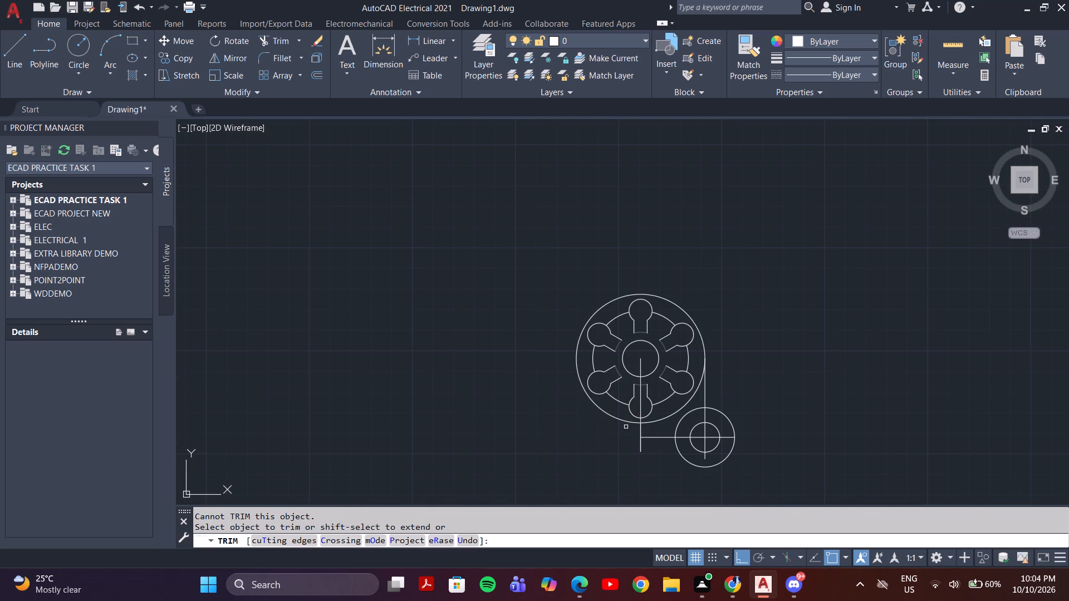
{"action": "left_click", "coordinate": [660, 427]}
{"action": "left_click", "coordinate": [615, 454]}
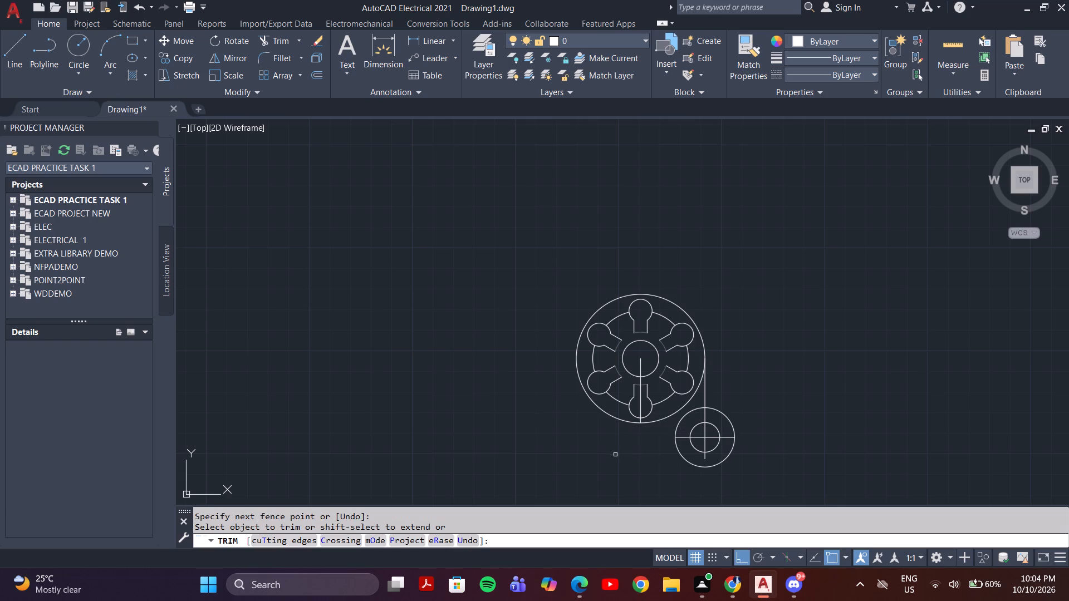
{"action": "left_click", "coordinate": [705, 397]}
Trim the horizontal and vertical line segments lying between the 18 mm and 36 mm circles.
{"action": "scroll", "coordinate": [700, 469], "scroll_direction": "up", "scroll_amount": 2}
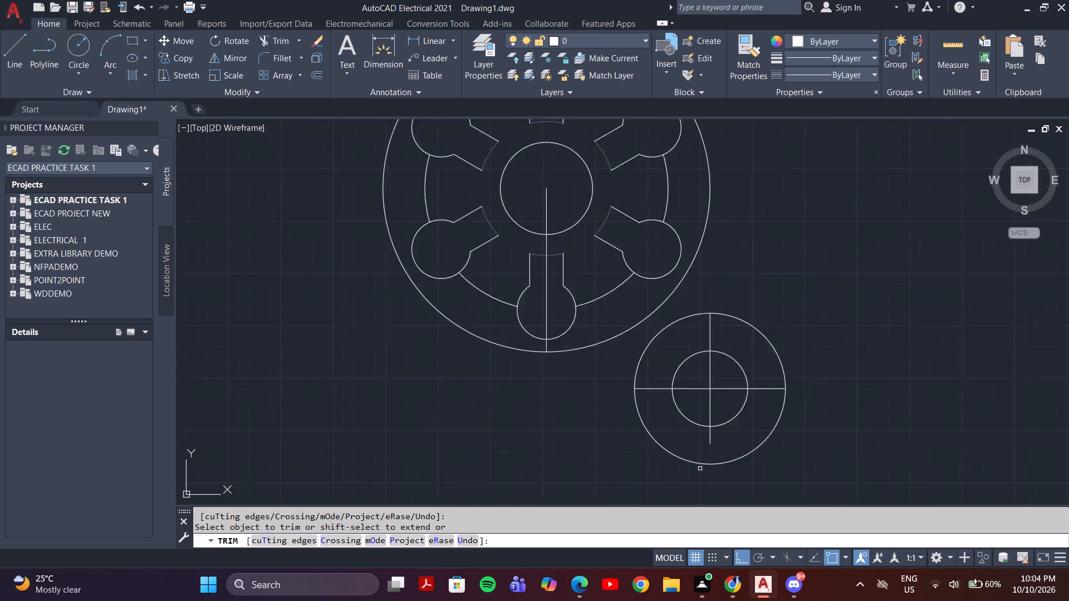
{"action": "scroll", "coordinate": [700, 469], "scroll_direction": "up", "scroll_amount": 1}
{"action": "left_click", "coordinate": [729, 259]}
{"action": "left_click", "coordinate": [666, 285]}
{"action": "left_click_drag", "start_coordinate": [636, 316], "coordinate": [634, 322]}
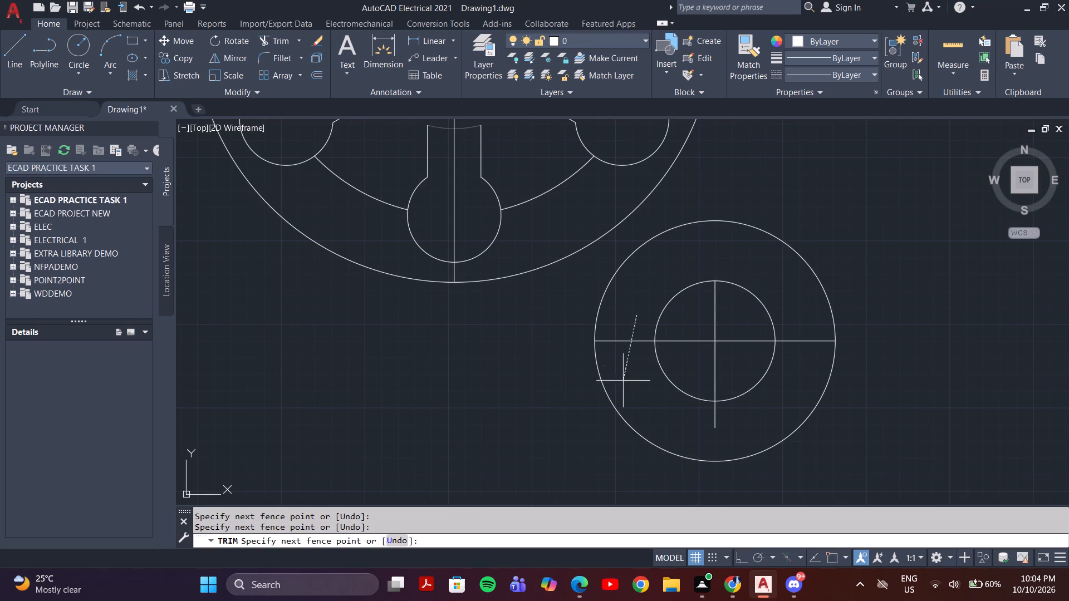
{"action": "left_click", "coordinate": [622, 383]}
{"action": "left_click_drag", "start_coordinate": [669, 403], "coordinate": [690, 409]}
{"action": "left_click", "coordinate": [749, 421]}
{"action": "left_click", "coordinate": [702, 421]}
{"action": "left_click", "coordinate": [788, 385]}
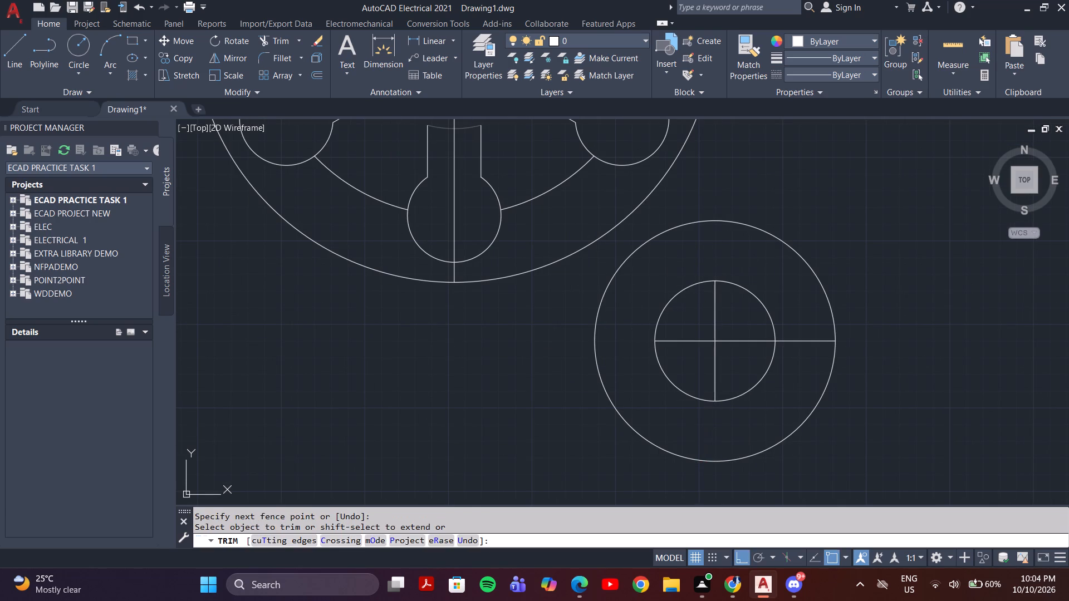
{"action": "left_click", "coordinate": [794, 317]}
Trim the vertical line between the bottom keyhole slot and the disc's outer circle.
{"action": "scroll", "coordinate": [791, 319], "scroll_direction": "down", "scroll_amount": 5}
{"action": "scroll", "coordinate": [764, 319], "scroll_direction": "up", "scroll_amount": 4}
{"action": "middle_click_drag", "start_coordinate": [753, 287], "coordinate": [715, 386]}
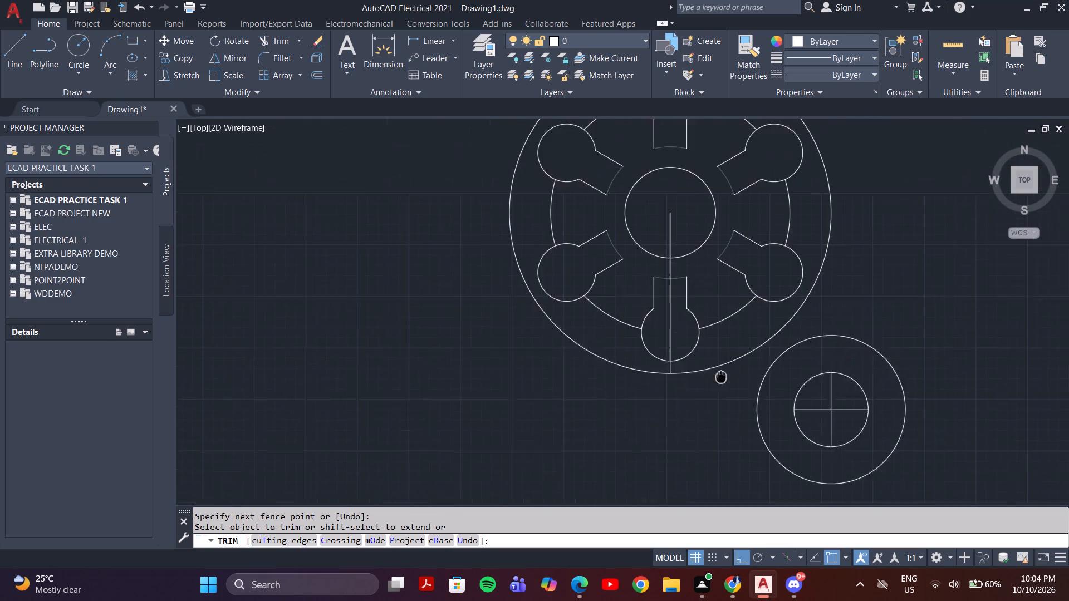
{"action": "middle_click_drag", "start_coordinate": [715, 386], "coordinate": [714, 388]}
{"action": "scroll", "coordinate": [675, 381], "scroll_direction": "up", "scroll_amount": 4}
{"action": "left_click_drag", "start_coordinate": [670, 381], "coordinate": [636, 381]}
{"action": "left_click", "coordinate": [534, 386]}
{"action": "left_click", "coordinate": [643, 392]}
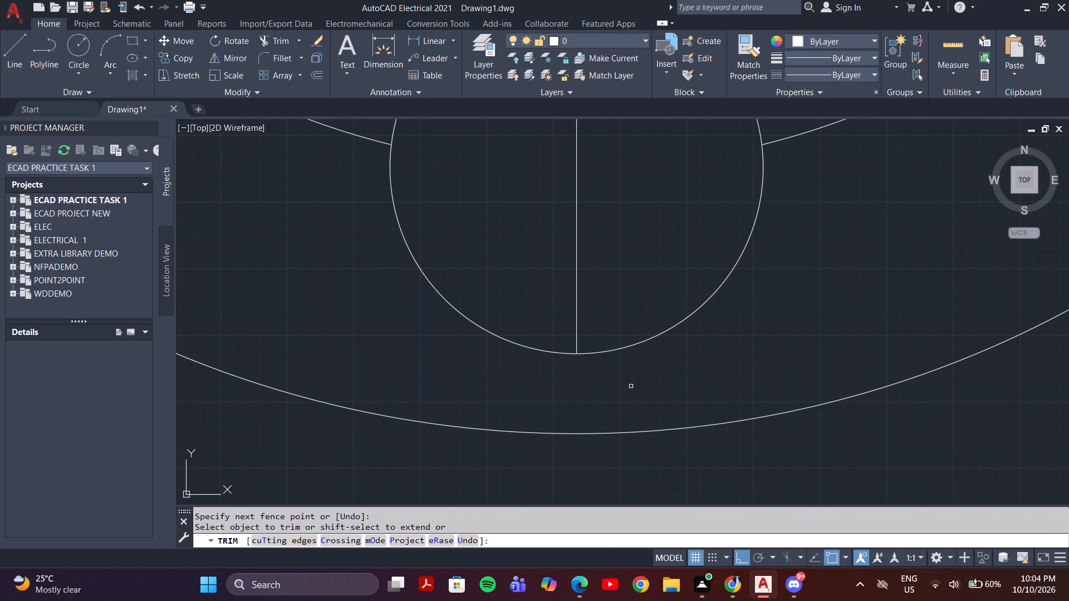
{"action": "scroll", "coordinate": [586, 265], "scroll_direction": "down", "scroll_amount": 2}
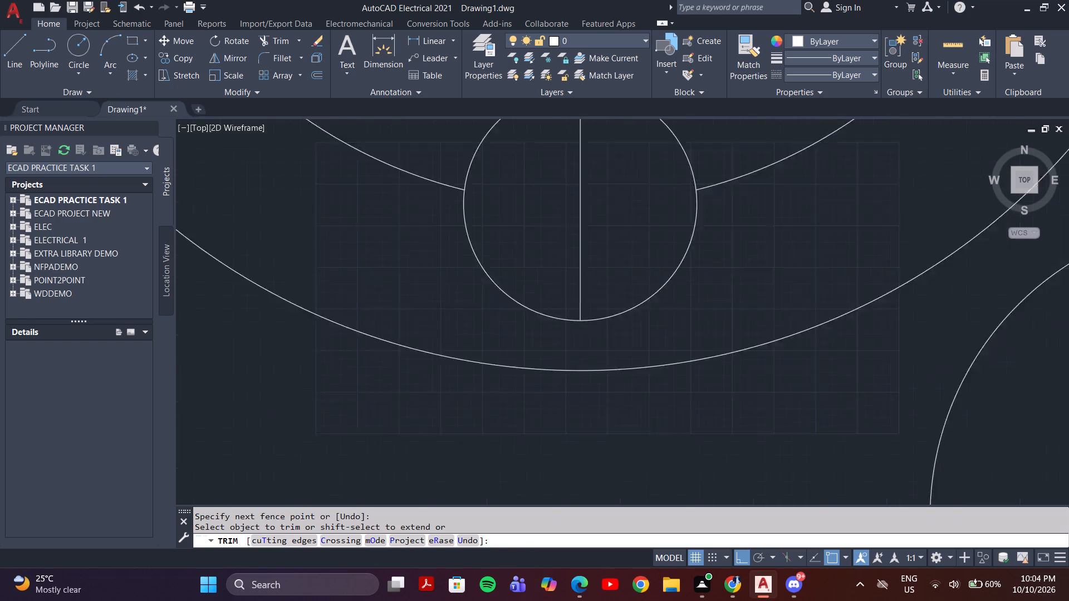
{"action": "scroll", "coordinate": [586, 265], "scroll_direction": "down", "scroll_amount": 3}
{"action": "key", "text": "Escape"}
Move the 18 mm and 36 mm concentric circles with their cross lines horizontally to the right, clear of the disc.
{"action": "left_click", "coordinate": [769, 260]}
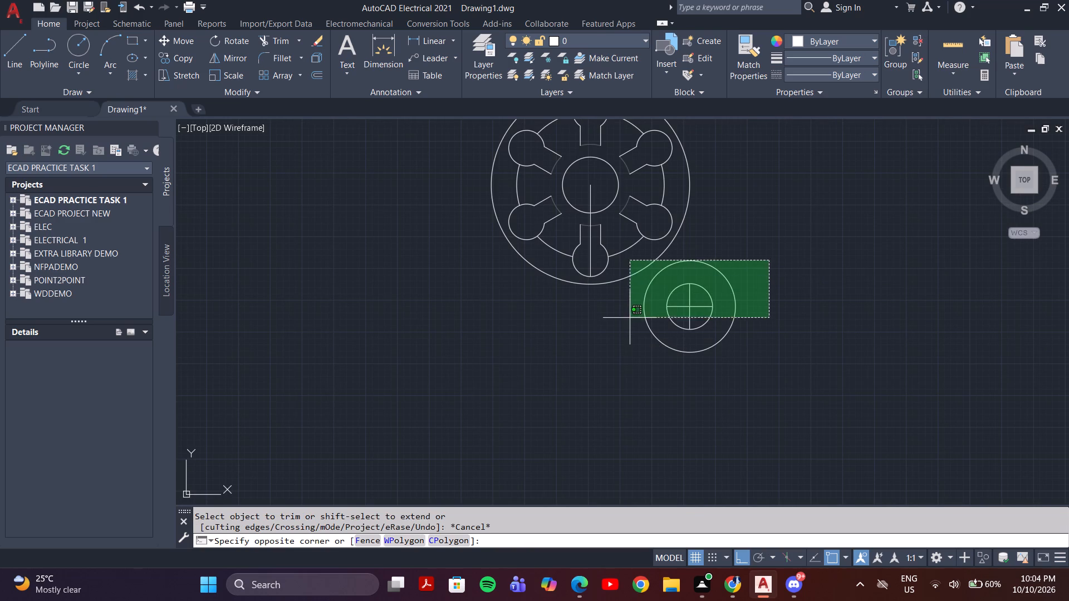
{"action": "left_click", "coordinate": [675, 355]}
{"action": "key", "text": "m"}
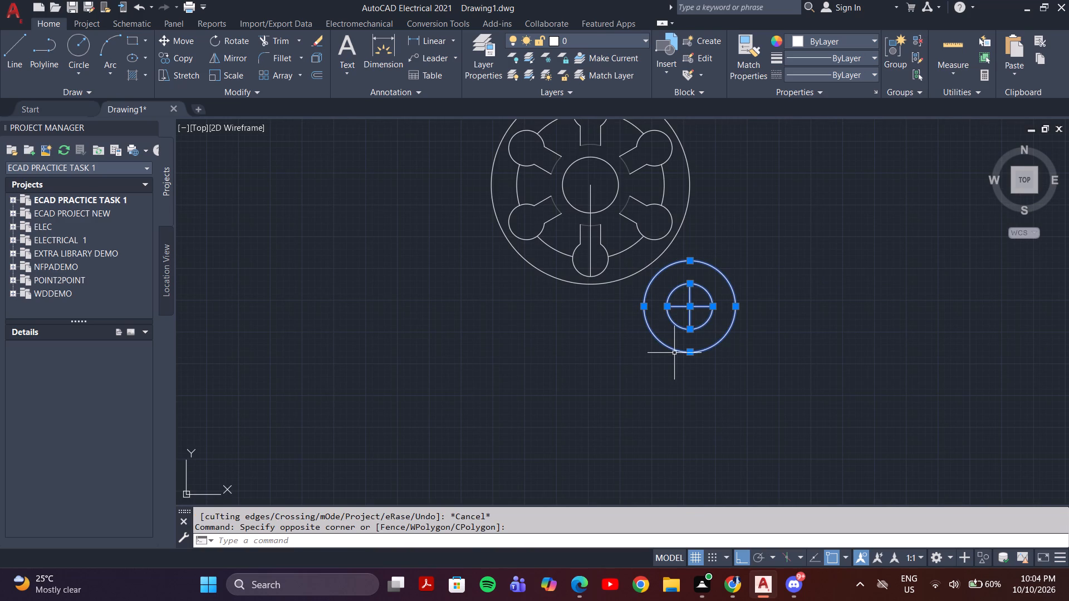
{"action": "key", "text": "Return"}
{"action": "left_click", "coordinate": [690, 307]}
{"action": "left_click", "coordinate": [786, 300]}
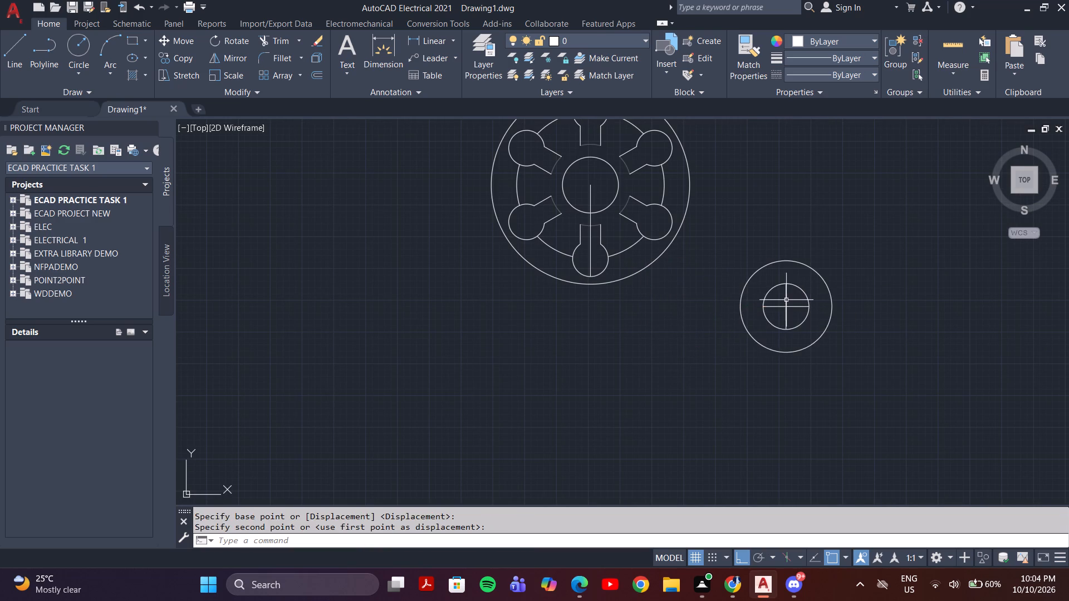
Delete the remaining vertical line running from the disc's centre through the bottom keyhole slot.
{"action": "scroll", "coordinate": [702, 291], "scroll_direction": "down", "scroll_amount": 1}
{"action": "middle_click_drag", "start_coordinate": [701, 287], "coordinate": [628, 396]}
{"action": "scroll", "coordinate": [567, 373], "scroll_direction": "up", "scroll_amount": 4}
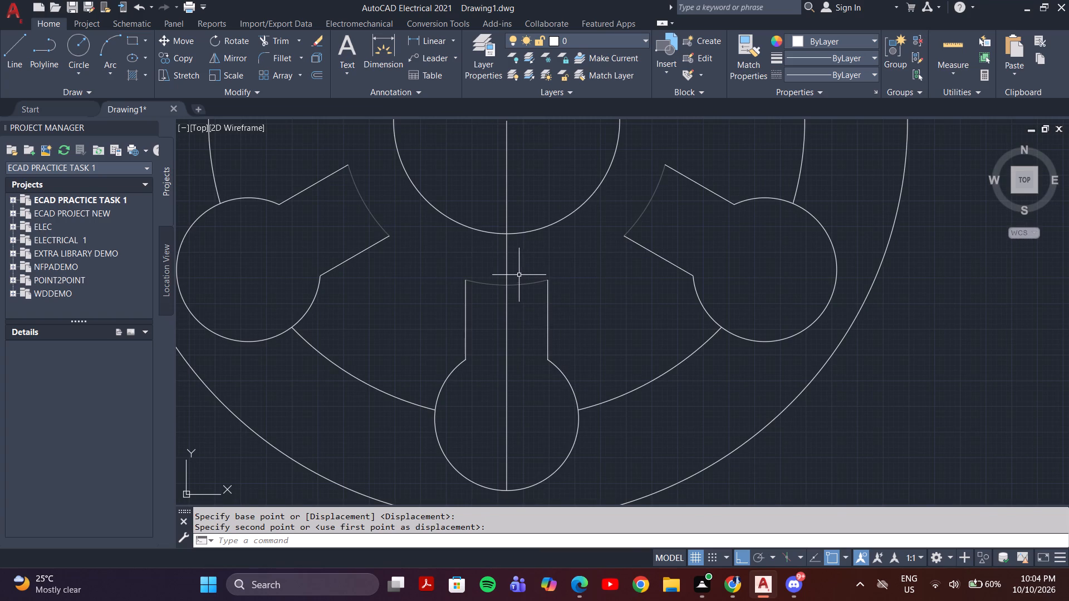
{"action": "left_click", "coordinate": [508, 270]}
{"action": "key", "text": "Delete"}
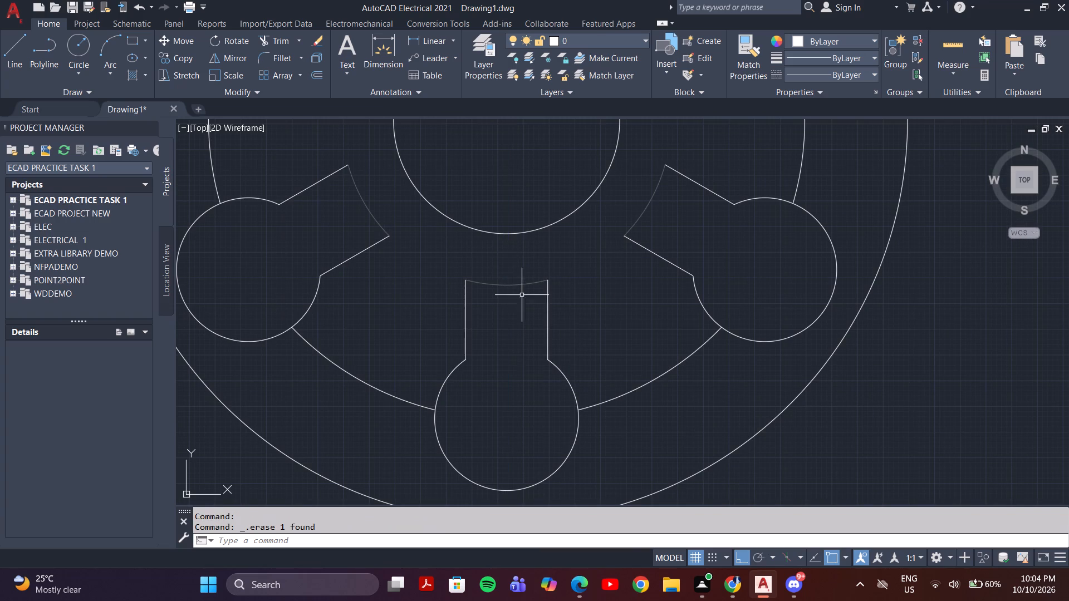
Draw a 57 mm vertical line upward from the disc's centre.
{"action": "scroll", "coordinate": [531, 274], "scroll_direction": "down", "scroll_amount": 2}
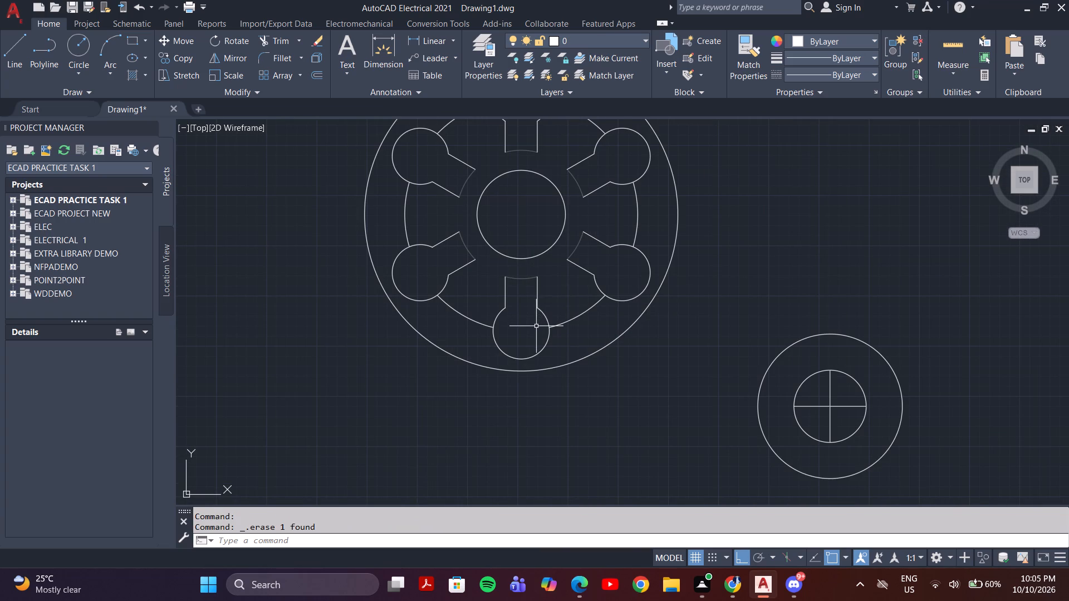
{"action": "key", "text": "l"}
{"action": "key", "text": "Return"}
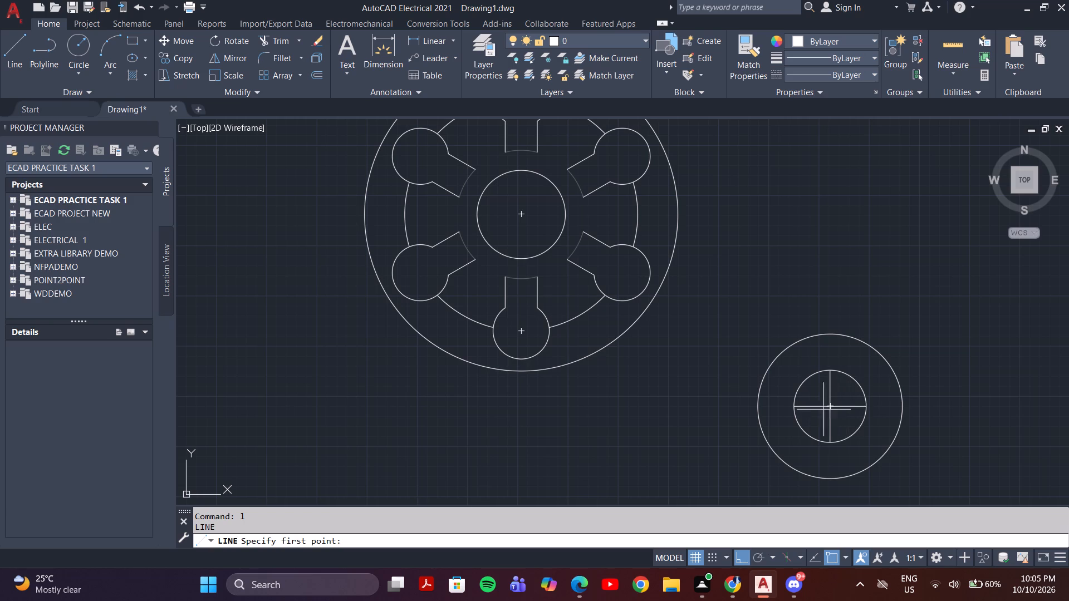
{"action": "scroll", "coordinate": [727, 359], "scroll_direction": "down", "scroll_amount": 1}
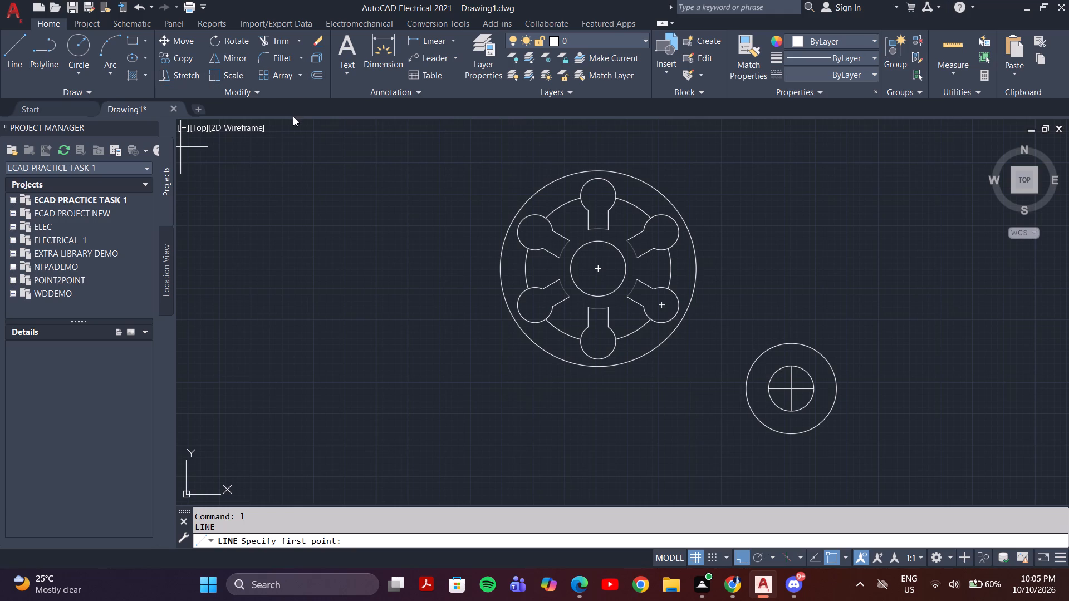
{"action": "left_click", "coordinate": [597, 268]}
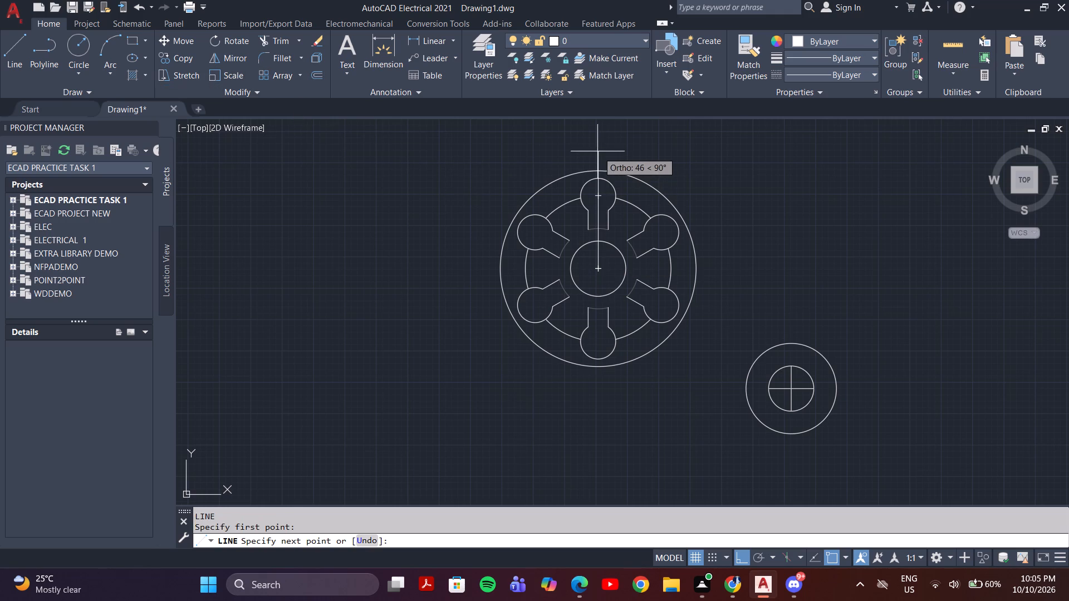
{"action": "middle_click_drag", "start_coordinate": [596, 148], "coordinate": [533, 281]}
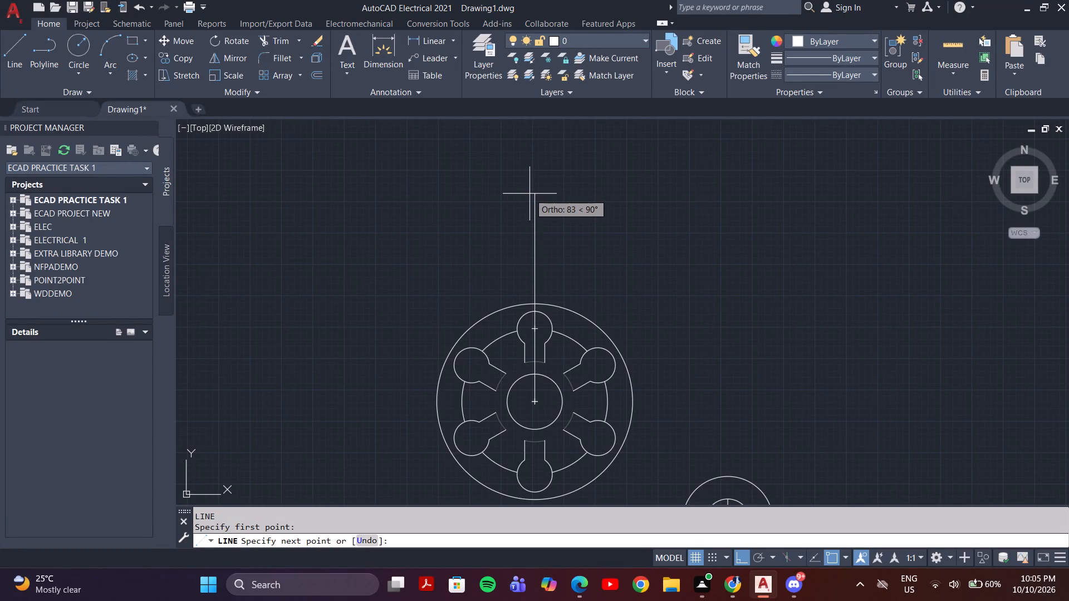
{"action": "type", "text": "57"}
{"action": "key", "text": "Return"}
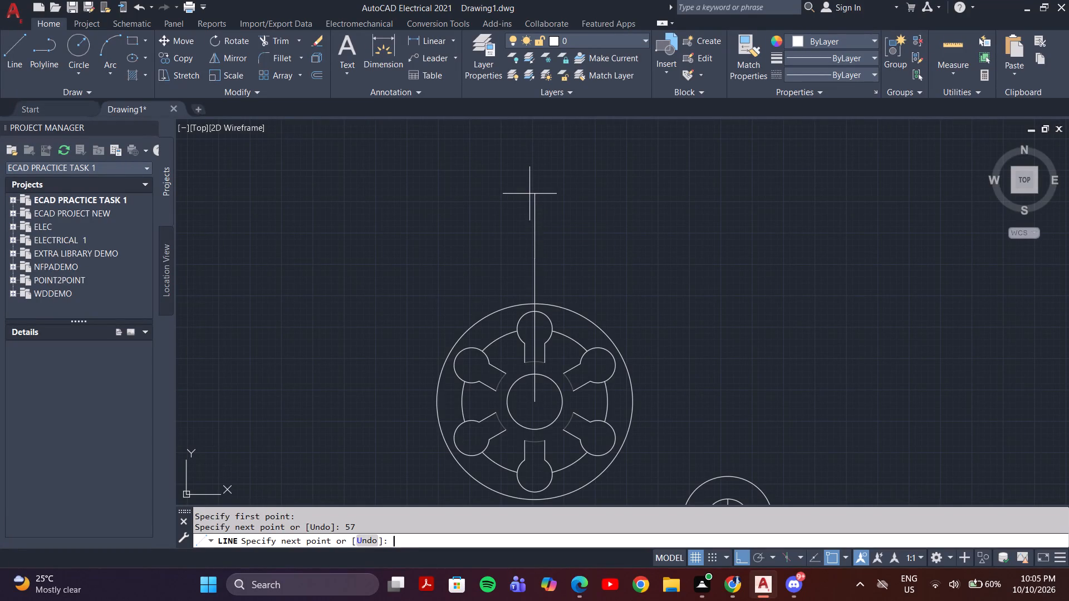
{"action": "key", "text": "Escape"}
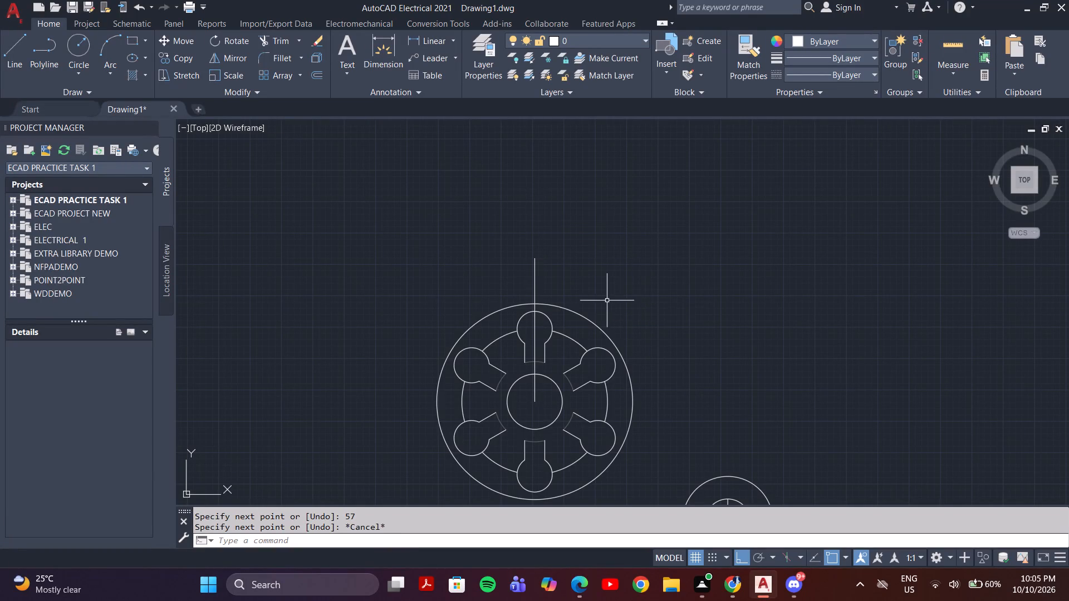
Draw a 12 mm diameter circle centred on the upper end of the 57 mm line.
{"action": "left_click", "coordinate": [73, 45]}
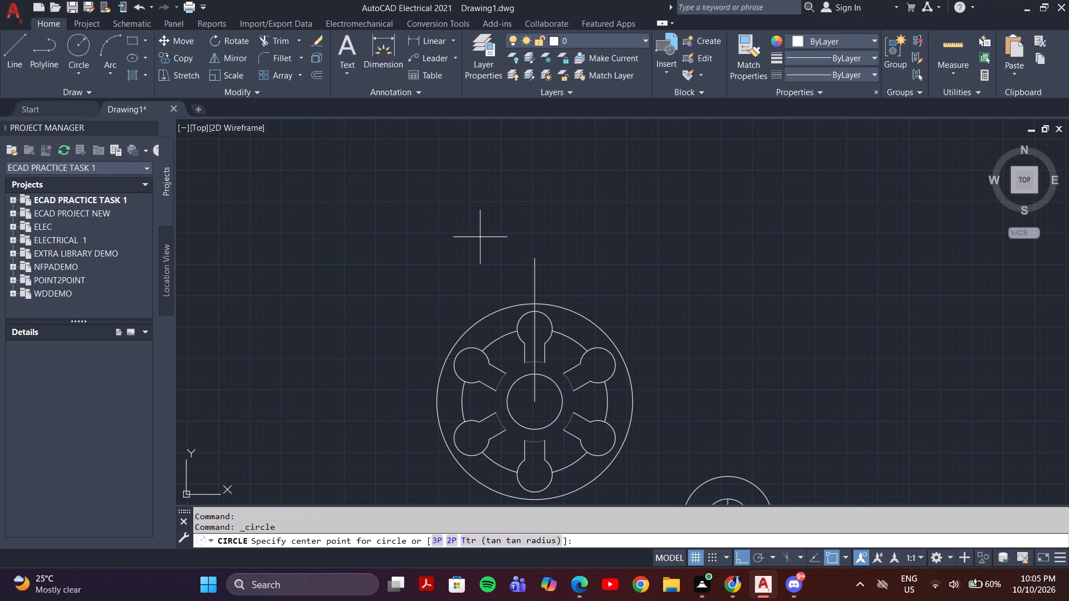
{"action": "left_click", "coordinate": [535, 256]}
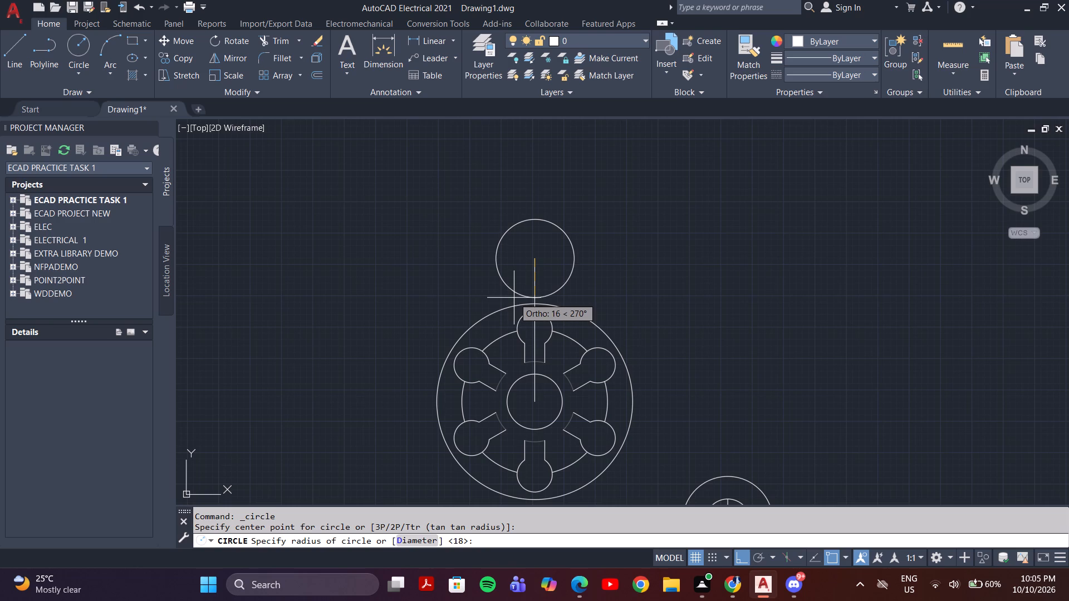
{"action": "key", "text": "d"}
{"action": "key", "text": "Return"}
{"action": "type", "text": "12"}
{"action": "key", "text": "Return"}
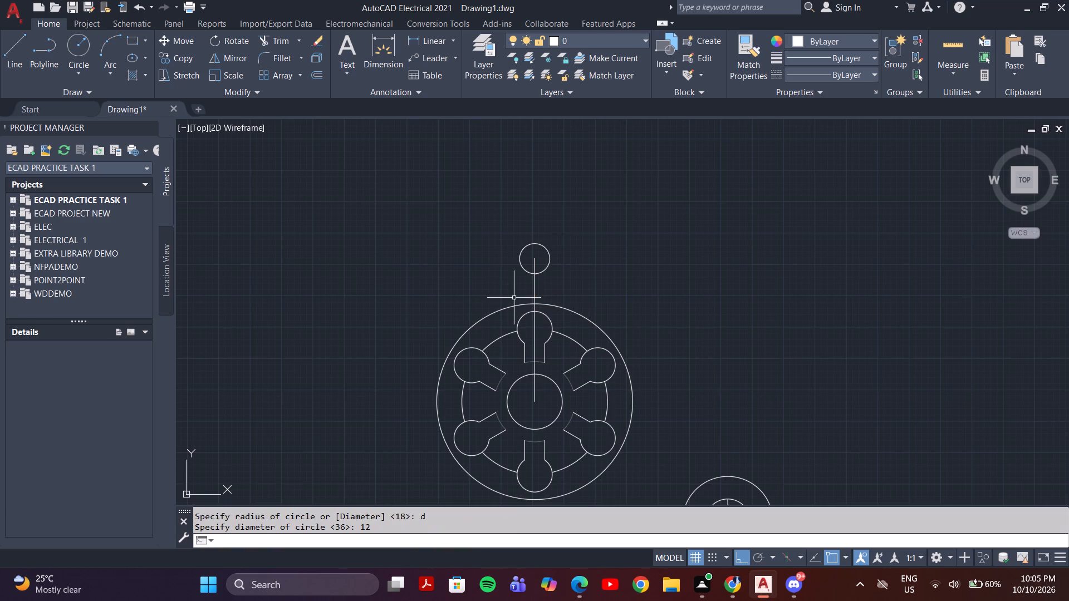
Draw a 22 mm diameter circle concentric with the 12 mm circle above the disc.
{"action": "left_click", "coordinate": [88, 46]}
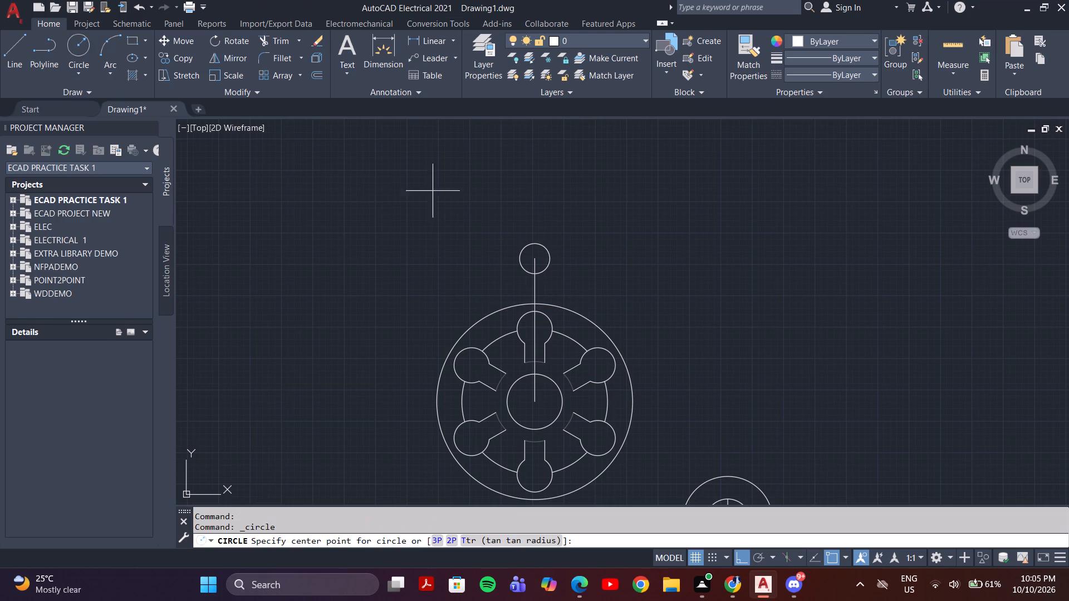
{"action": "left_click", "coordinate": [534, 259]}
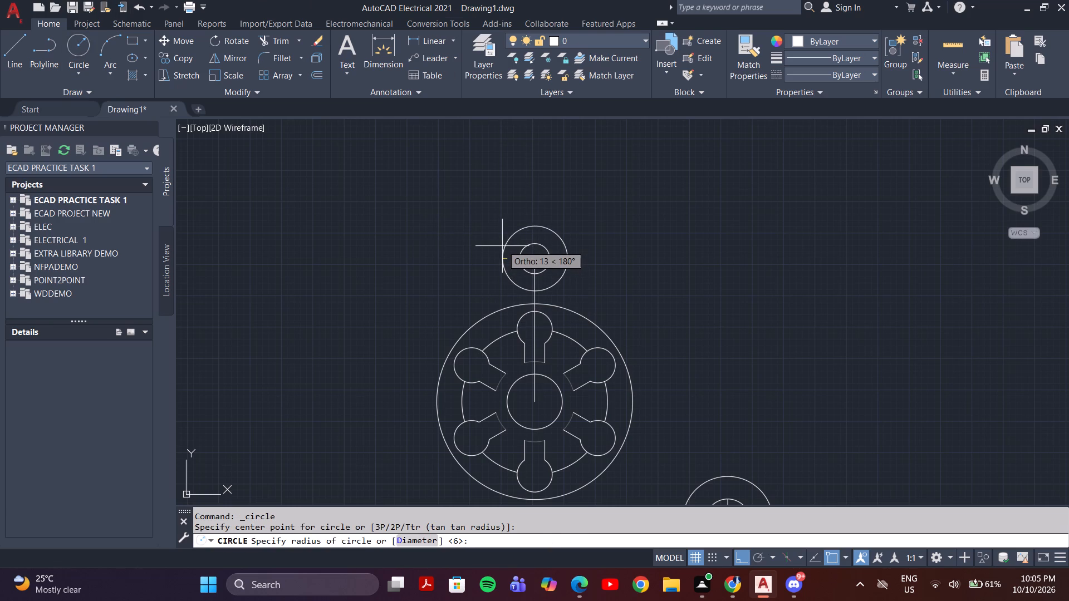
{"action": "key", "text": "d"}
{"action": "key", "text": "Return"}
{"action": "type", "text": "22"}
{"action": "key", "text": "Return"}
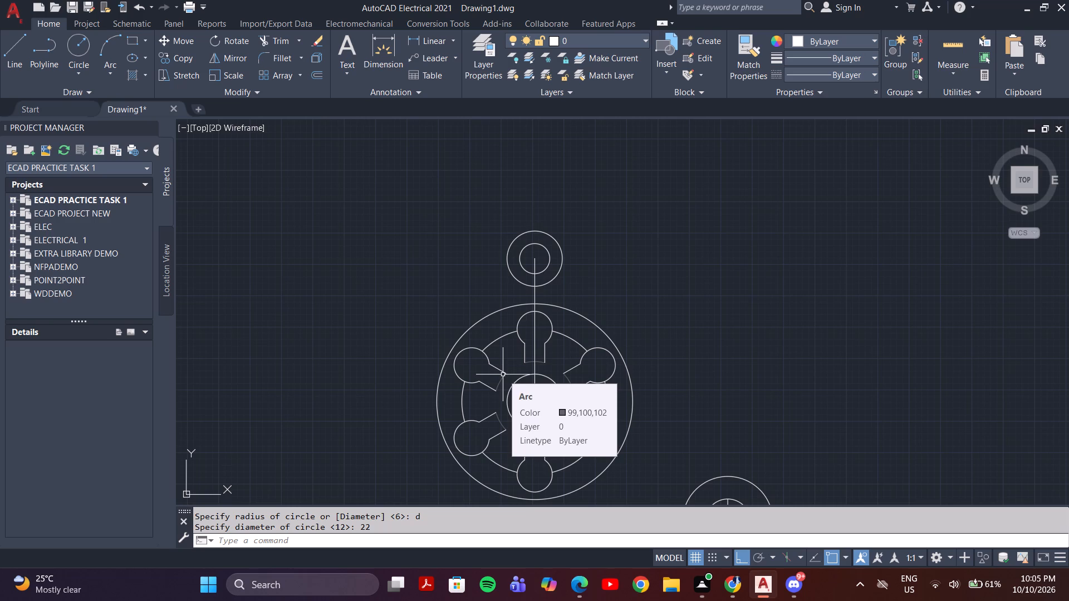
Delete the 57 mm vertical construction line between the disc's centre and the upper circles.
{"action": "scroll", "coordinate": [541, 373], "scroll_direction": "up", "scroll_amount": 4}
{"action": "left_click", "coordinate": [518, 346]}
{"action": "left_click", "coordinate": [448, 345]}
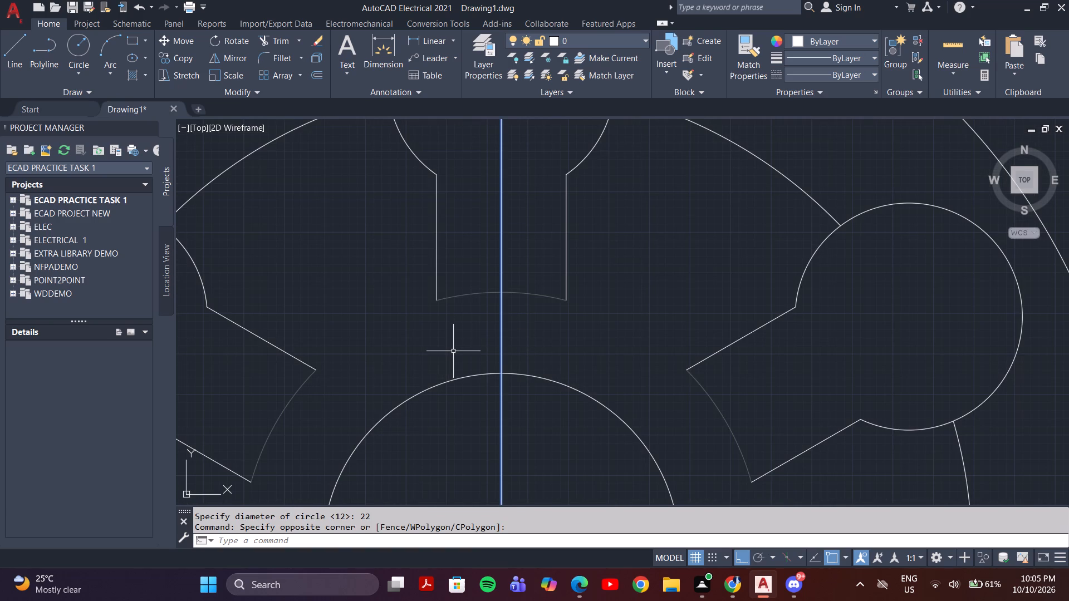
{"action": "key", "text": "Delete"}
{"action": "scroll", "coordinate": [464, 345], "scroll_direction": "down", "scroll_amount": 3}
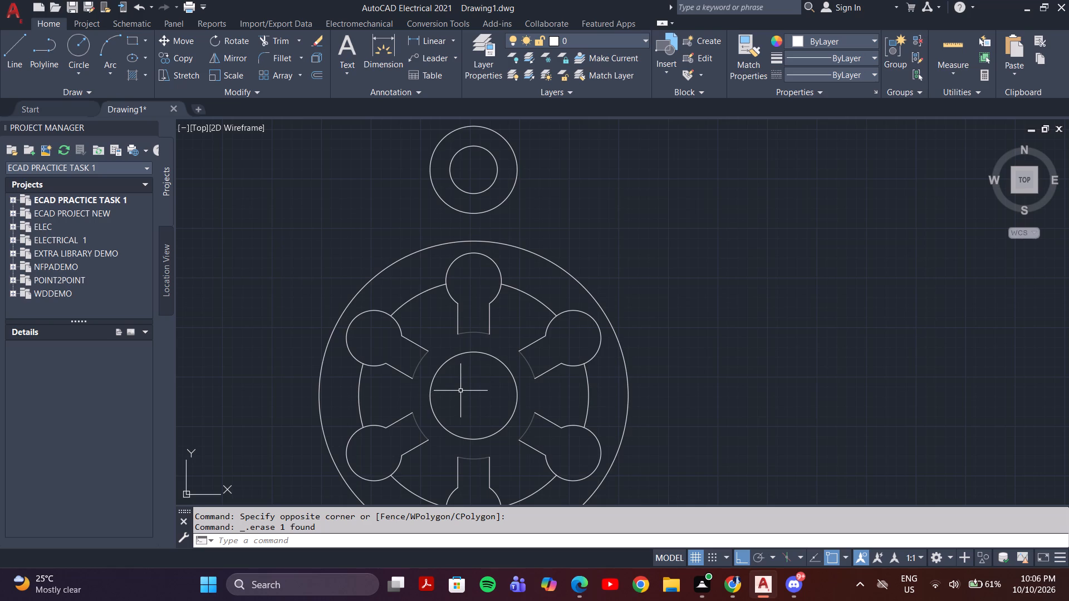
{"action": "scroll", "coordinate": [460, 391], "scroll_direction": "down", "scroll_amount": 1}
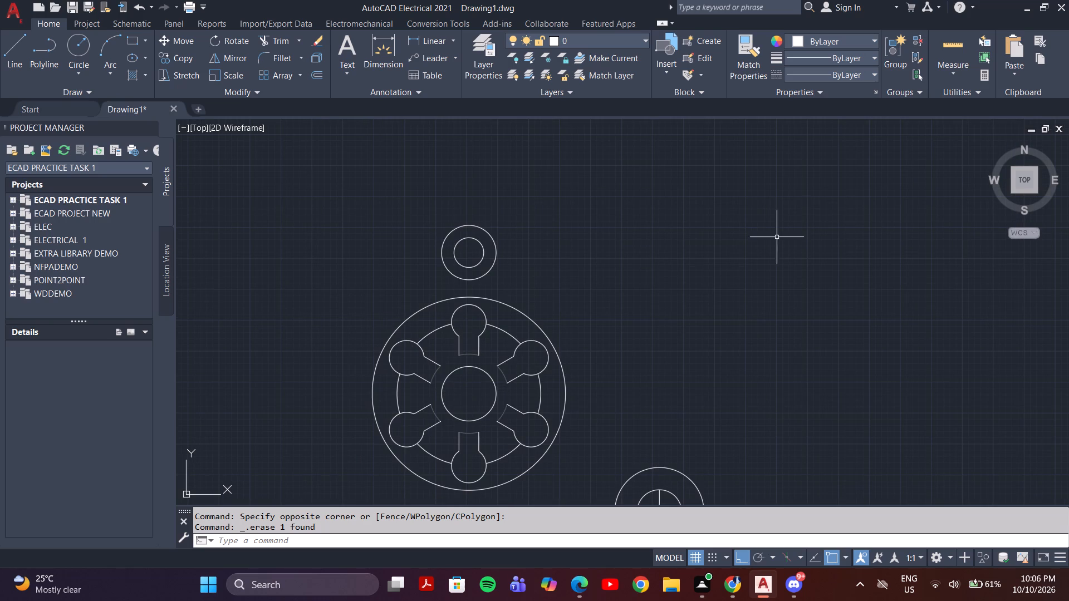
Turn off ortho mode and move the lower-right circle pair with its cross lines freehand toward the disc, beside its lower-right edge.
{"action": "middle_click_drag", "start_coordinate": [664, 280], "coordinate": [829, 279]}
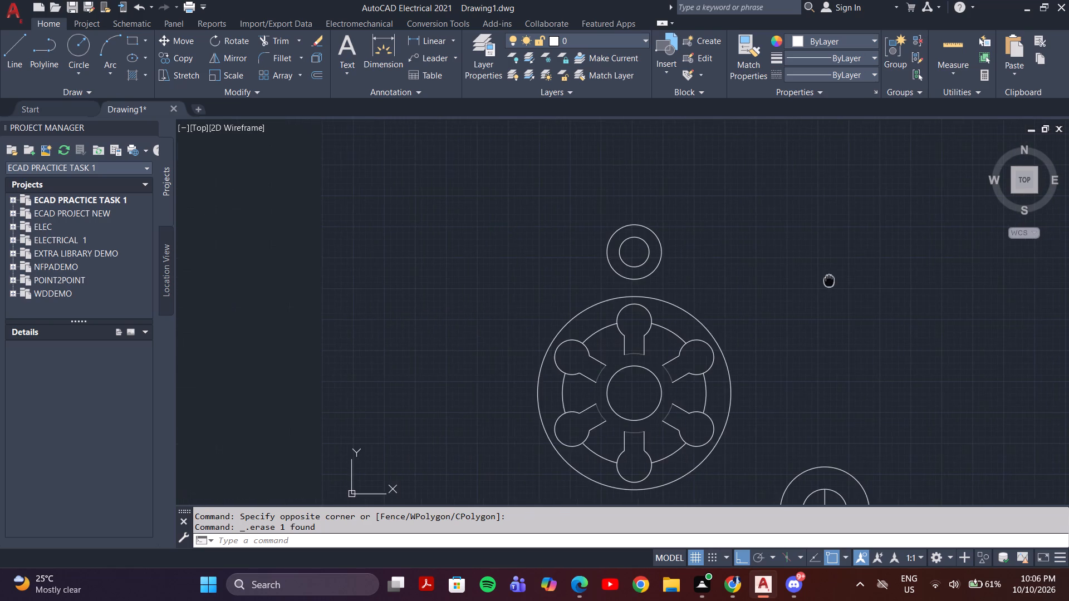
{"action": "middle_click_drag", "start_coordinate": [829, 279], "coordinate": [675, 272]}
{"action": "scroll", "coordinate": [648, 283], "scroll_direction": "down", "scroll_amount": 2}
{"action": "scroll", "coordinate": [616, 312], "scroll_direction": "up", "scroll_amount": 2}
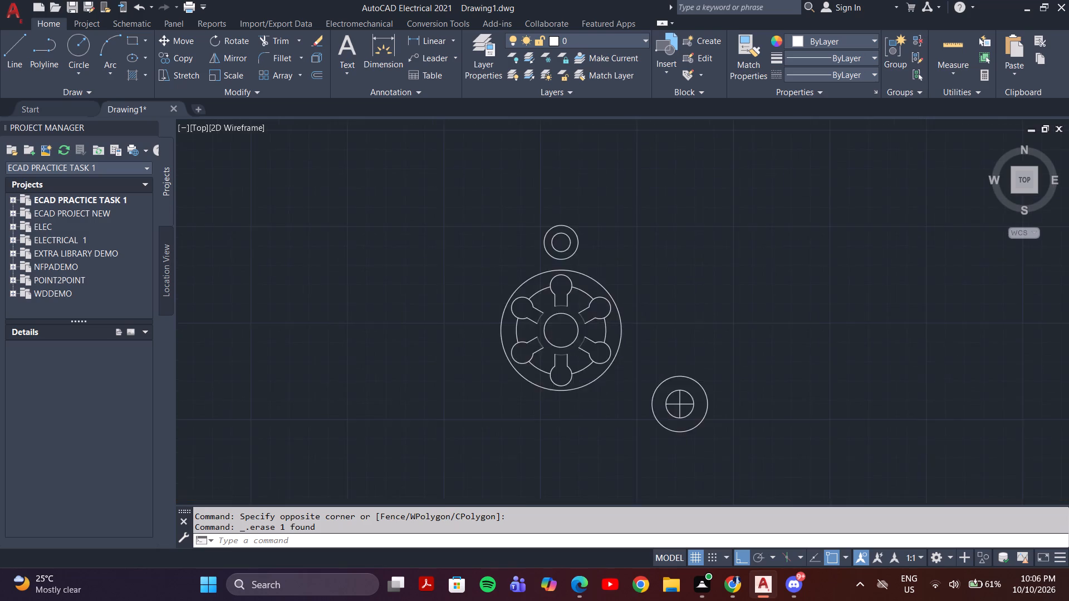
{"action": "middle_click", "coordinate": [624, 292]}
{"action": "middle_click_drag", "start_coordinate": [686, 336], "coordinate": [698, 252]}
{"action": "scroll", "coordinate": [698, 267], "scroll_direction": "up", "scroll_amount": 1}
{"action": "scroll", "coordinate": [707, 295], "scroll_direction": "down", "scroll_amount": 1}
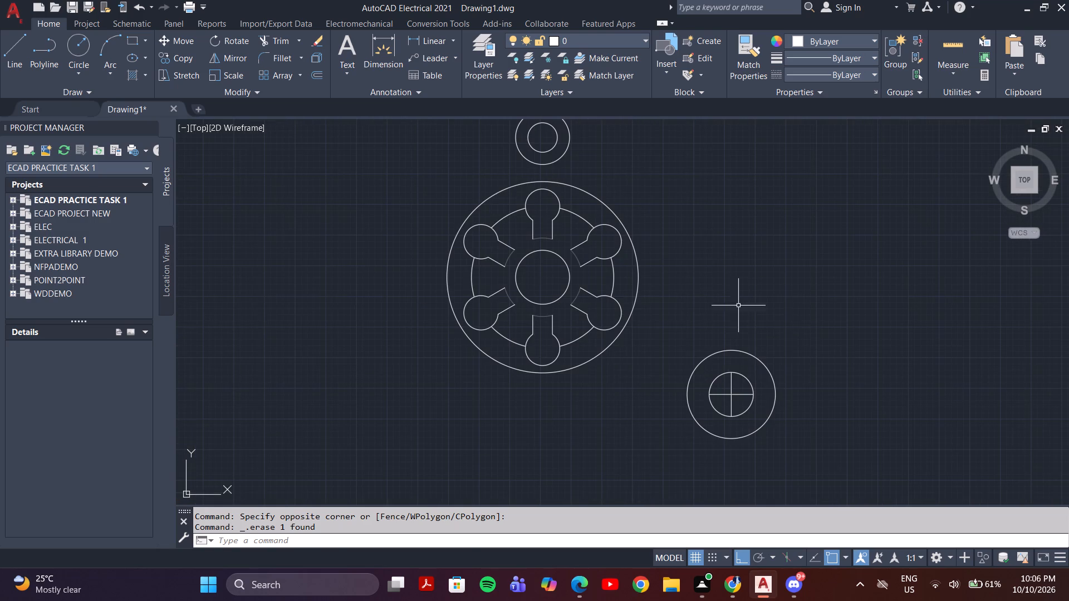
{"action": "left_click", "coordinate": [798, 334]}
{"action": "left_click", "coordinate": [680, 449]}
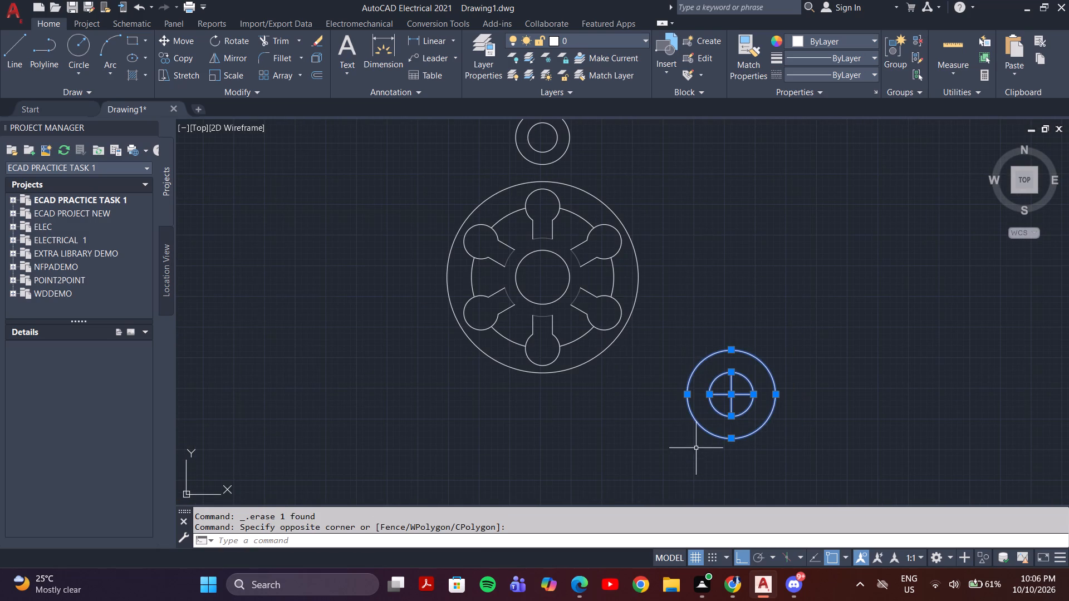
{"action": "key", "text": "m"}
{"action": "key", "text": "Return"}
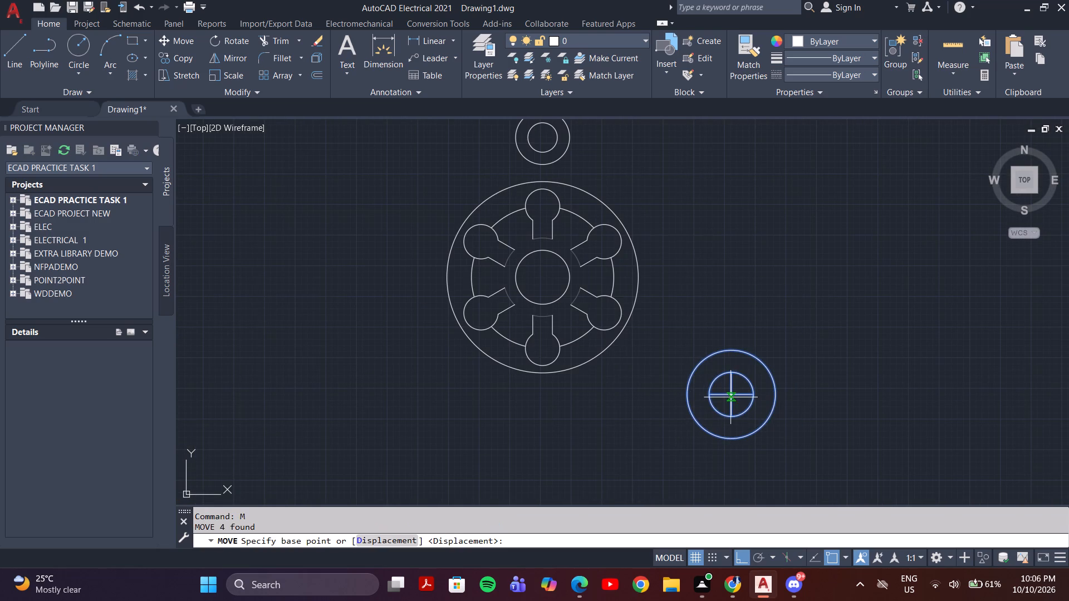
{"action": "left_click", "coordinate": [732, 396]}
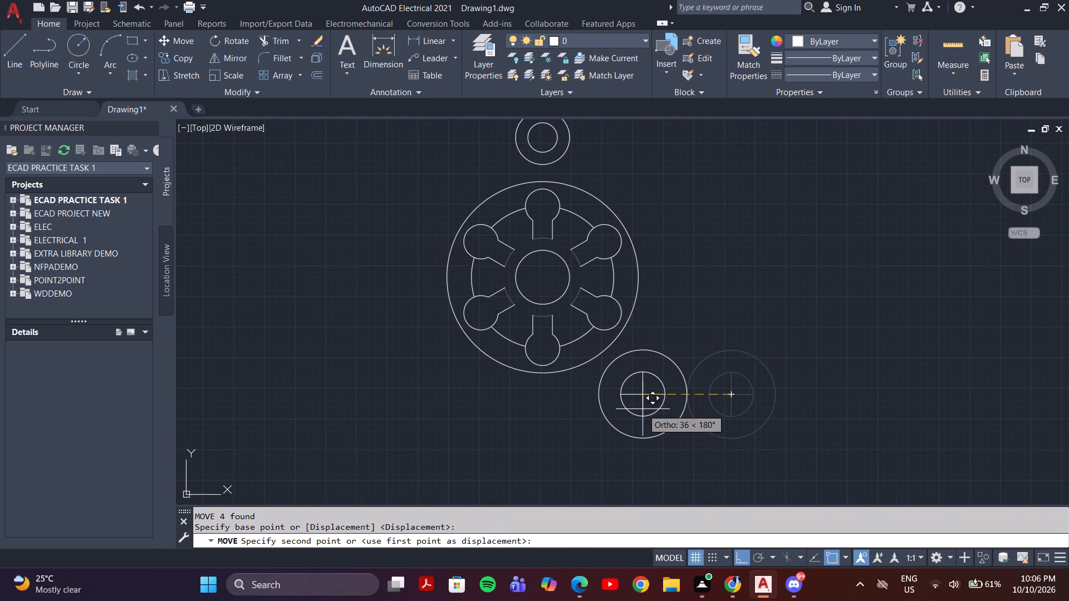
{"action": "key", "text": "F8"}
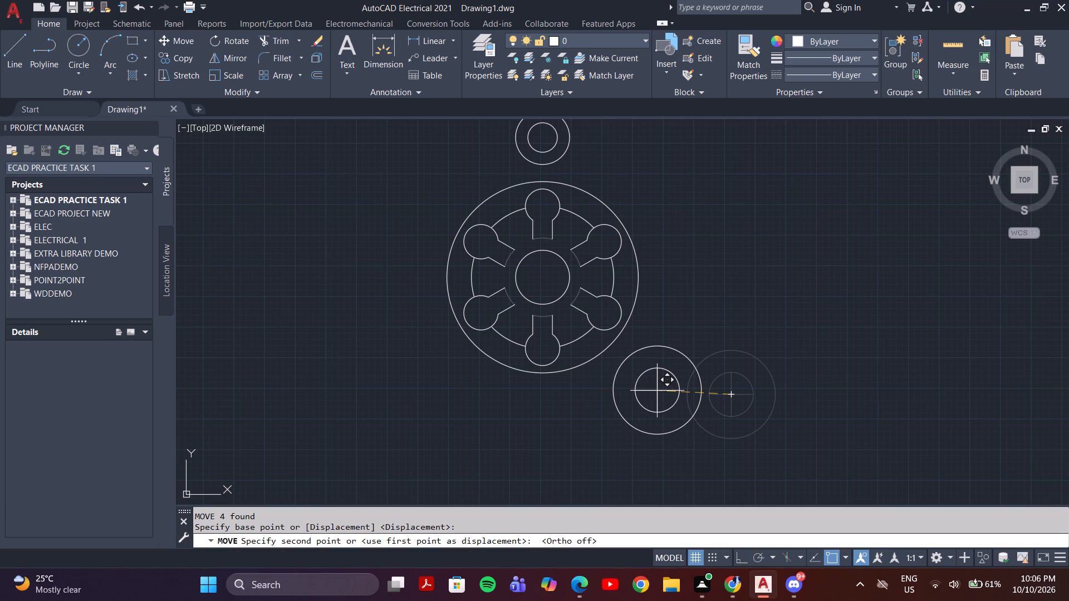
{"action": "left_click", "coordinate": [659, 391]}
Draw a circle of about 80 mm radius centred on the disc's right quadrant, reaching the outer circle above the disc.
{"action": "middle_click_drag", "start_coordinate": [778, 300], "coordinate": [743, 374]}
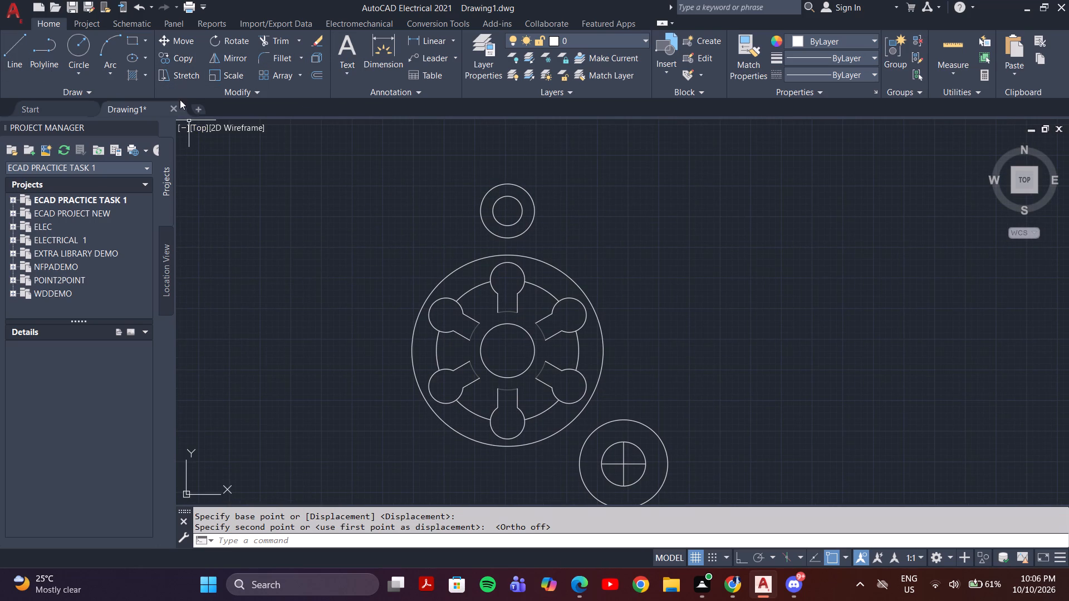
{"action": "left_click", "coordinate": [79, 37]}
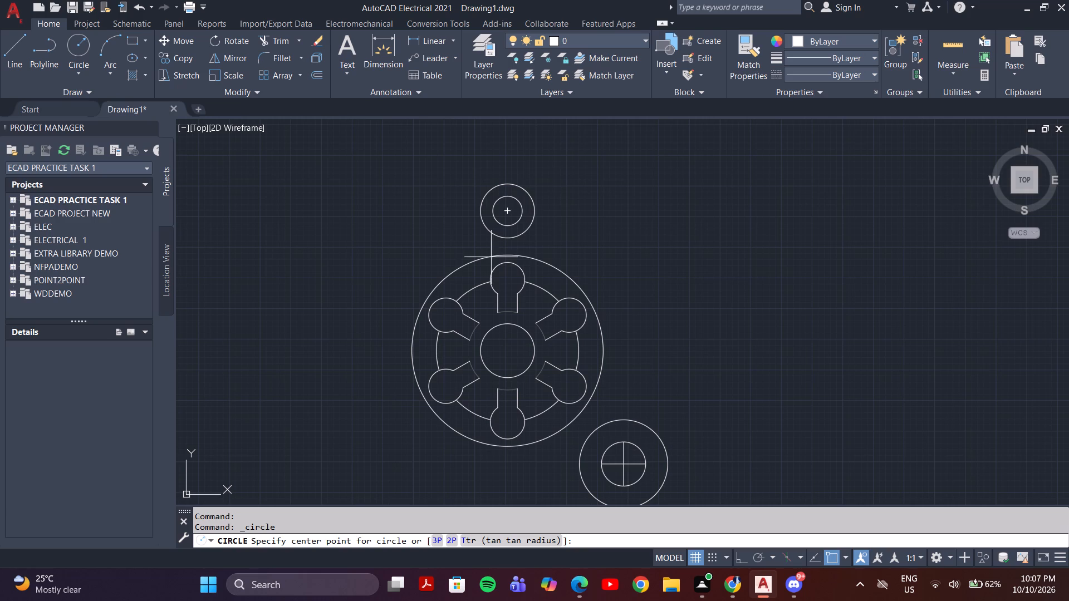
{"action": "left_click", "coordinate": [604, 351]}
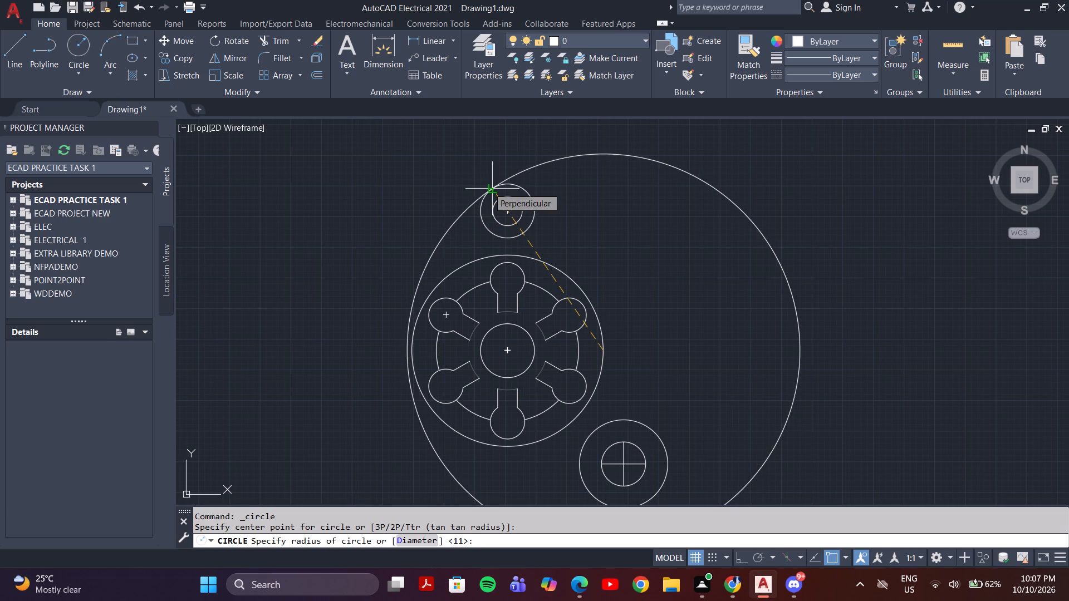
{"action": "left_click", "coordinate": [488, 188]}
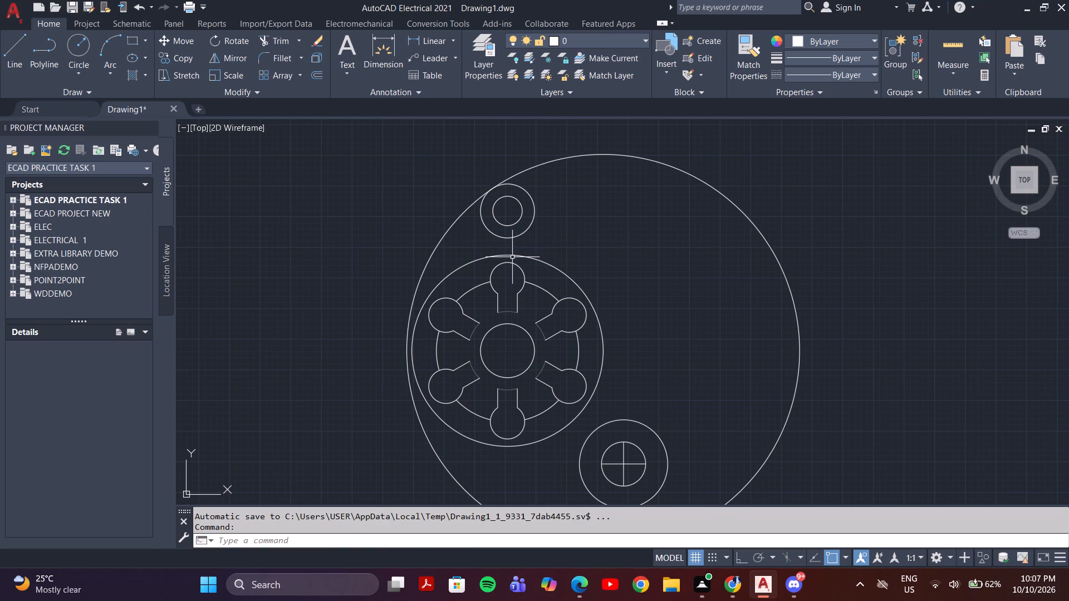
Draw a matching large circle centred on the disc's left quadrant, reaching the opposite side of the outer circle above the disc.
{"action": "key", "text": "space"}
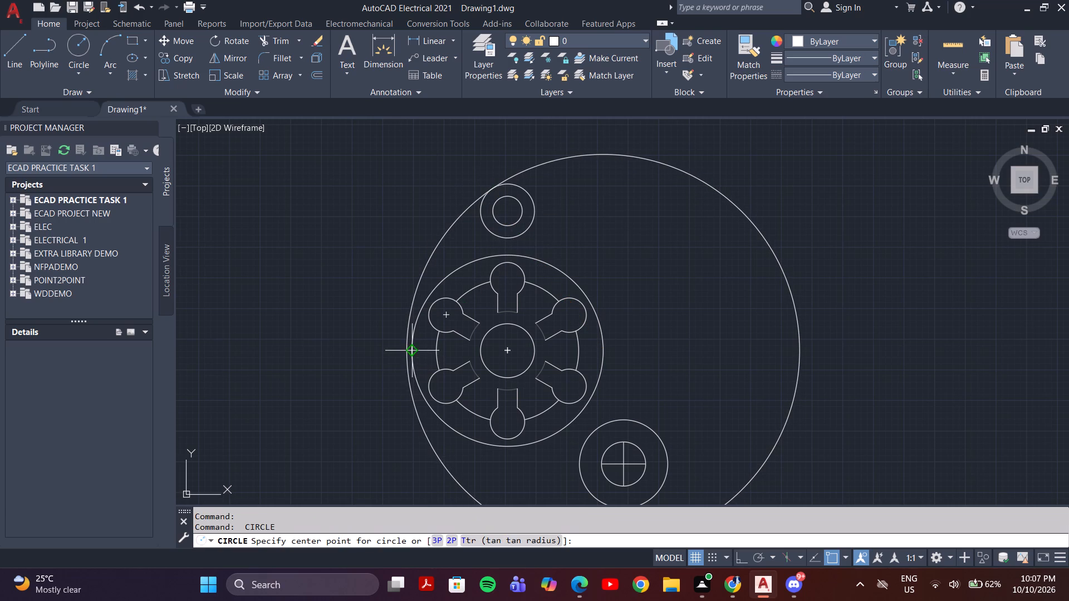
{"action": "left_click", "coordinate": [412, 348]}
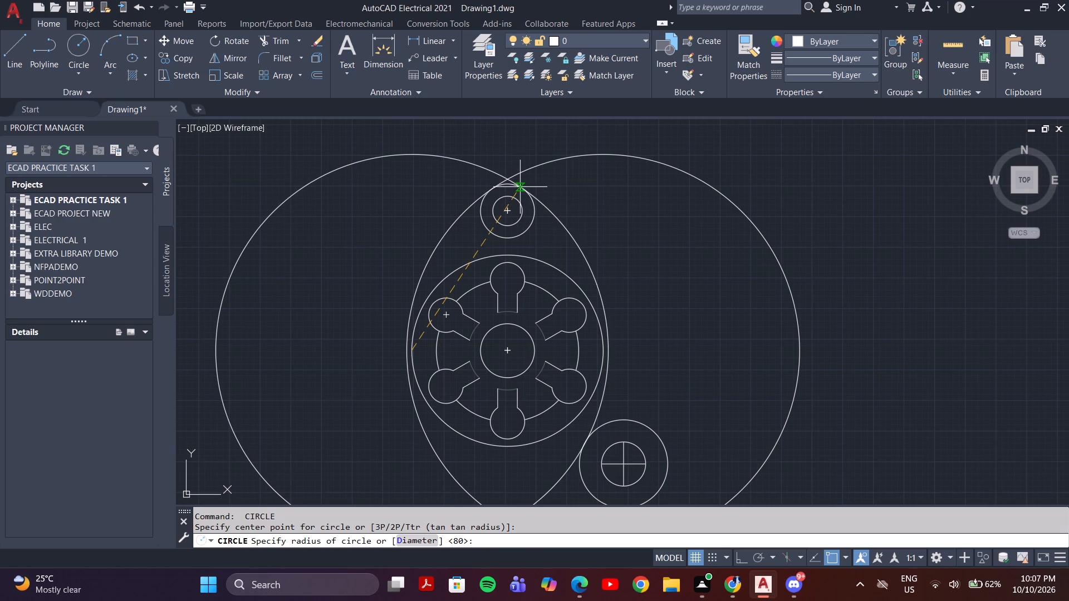
{"action": "left_click", "coordinate": [526, 187]}
{"action": "key", "text": "Escape"}
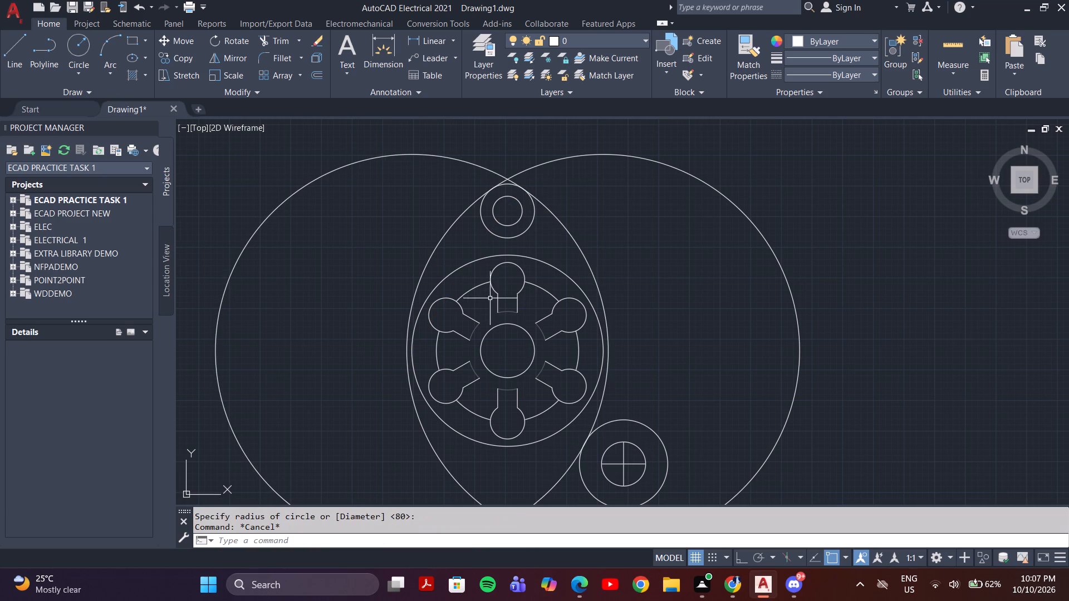
Trim the two large circles into a pointed oval around the disc, removing their outer arcs and the tip above the upper circle pair.
{"action": "scroll", "coordinate": [635, 427], "scroll_direction": "up", "scroll_amount": 3}
{"action": "scroll", "coordinate": [631, 417], "scroll_direction": "down", "scroll_amount": 3}
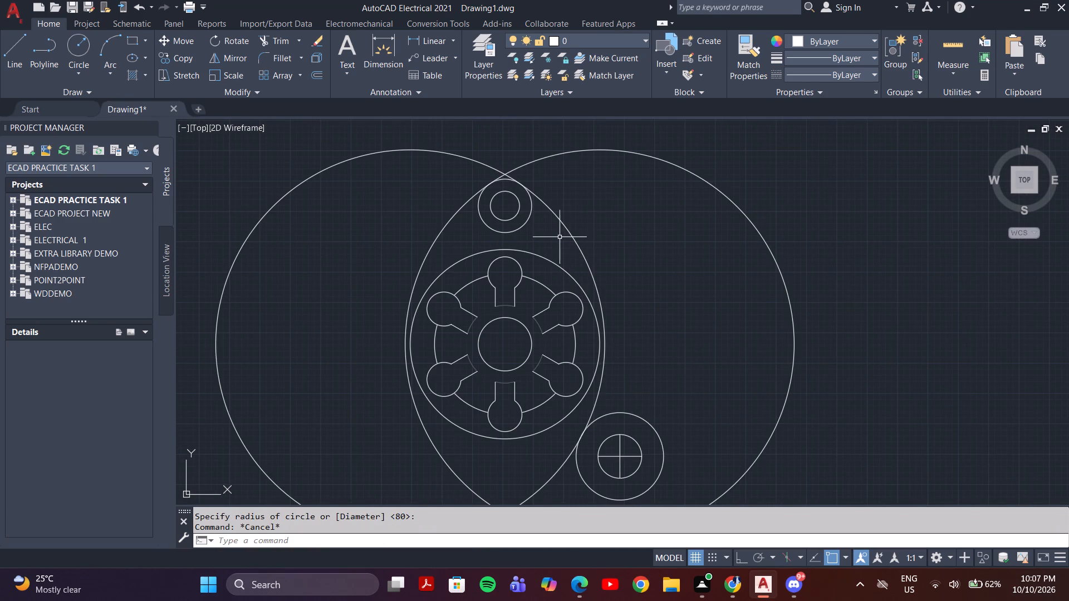
{"action": "type", "text": "tr"}
{"action": "key", "text": "Return"}
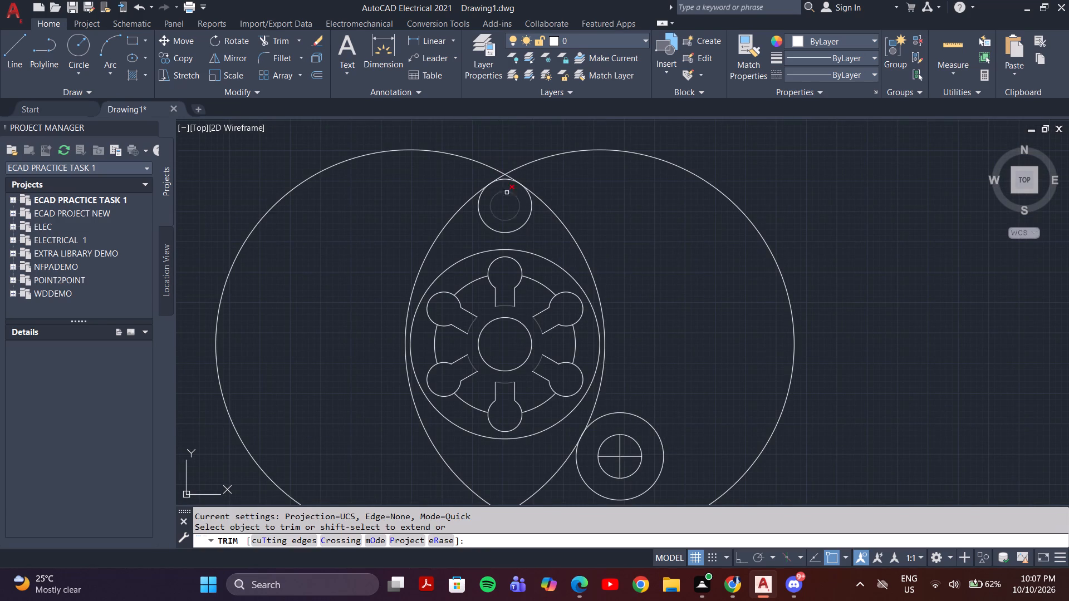
{"action": "left_click_drag", "start_coordinate": [458, 136], "coordinate": [226, 442]}
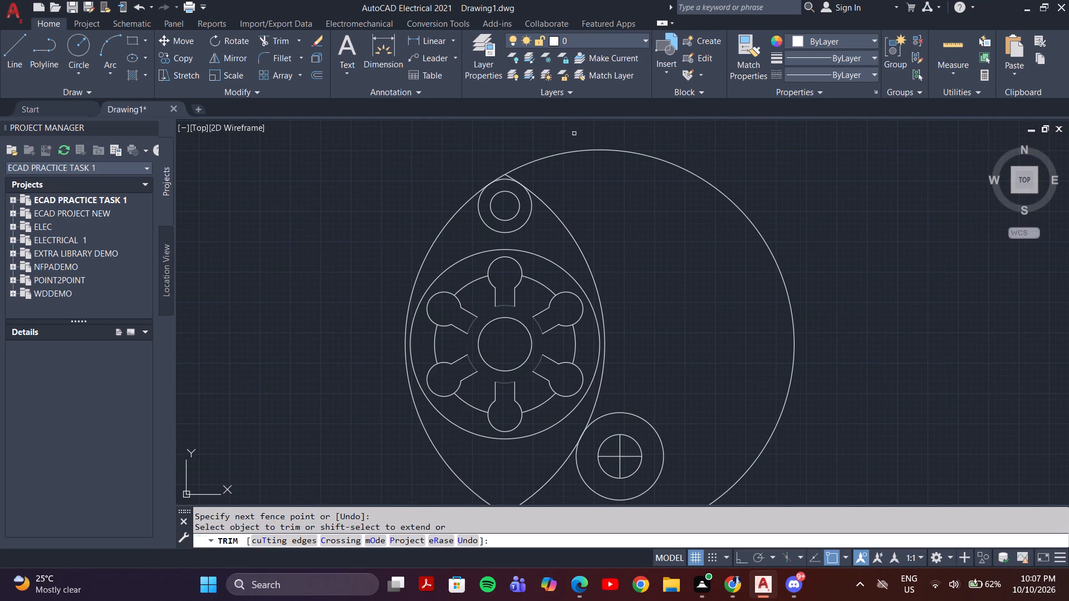
{"action": "left_click_drag", "start_coordinate": [574, 134], "coordinate": [835, 440]}
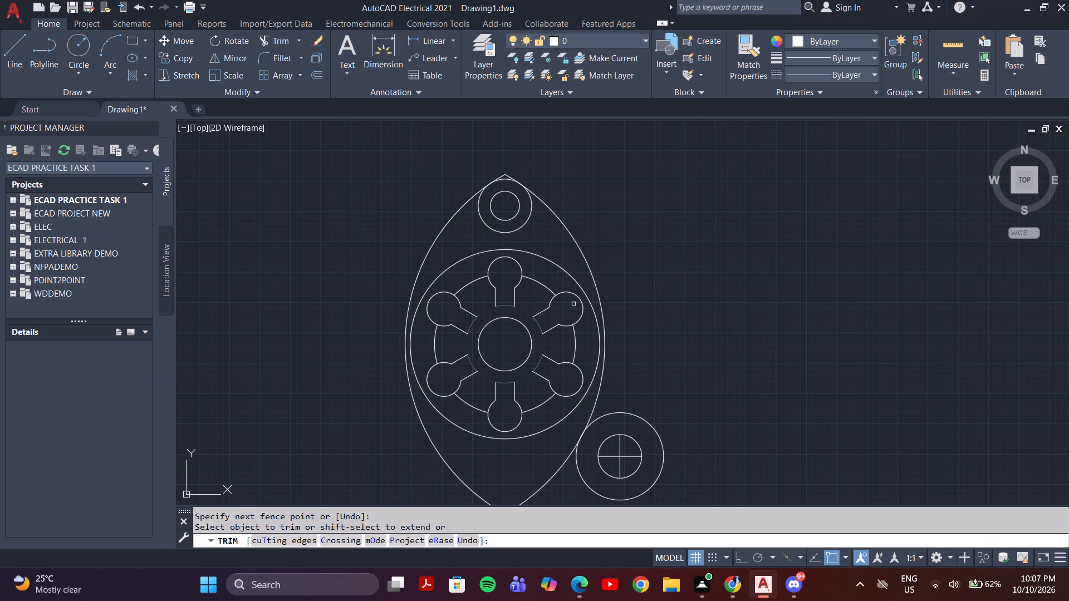
{"action": "scroll", "coordinate": [506, 174], "scroll_direction": "up", "scroll_amount": 5}
{"action": "left_click", "coordinate": [512, 179]}
{"action": "left_click", "coordinate": [415, 210]}
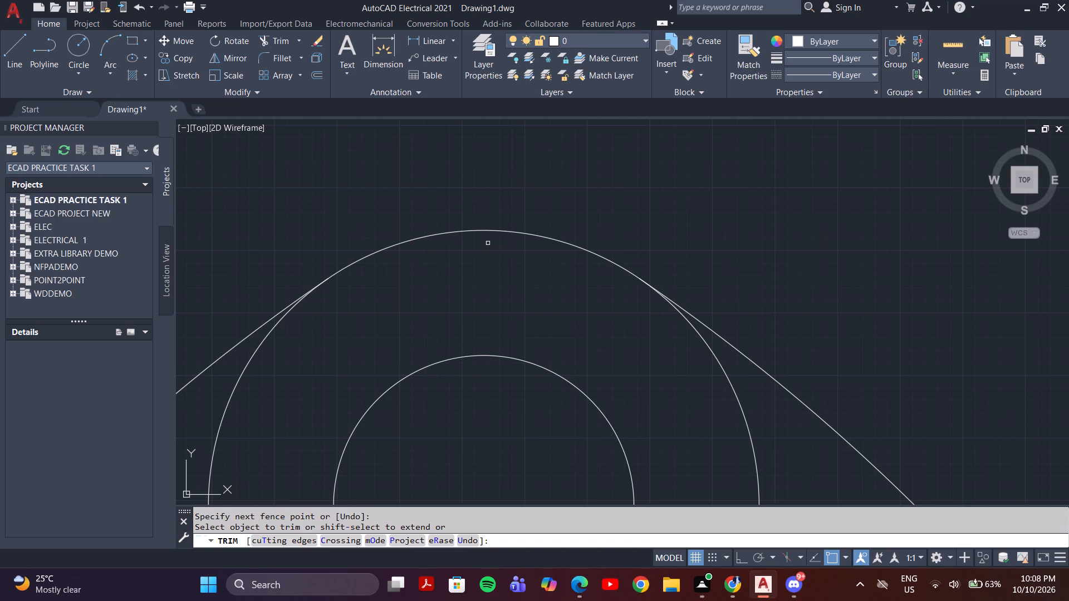
{"action": "scroll", "coordinate": [678, 240], "scroll_direction": "down", "scroll_amount": 3}
{"action": "middle_click_drag", "start_coordinate": [664, 252], "coordinate": [649, 177]}
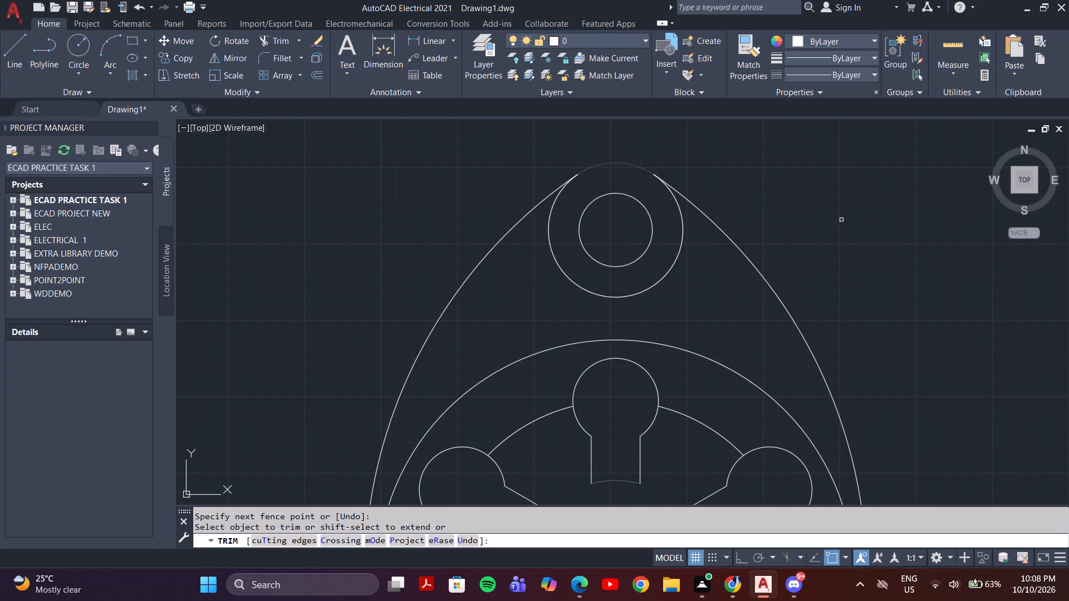
{"action": "key", "text": "Escape"}
Move the lower-right circle pair with its cross lines slightly outward so it lies clear of the oval outline.
{"action": "middle_click_drag", "start_coordinate": [719, 216], "coordinate": [628, 196]}
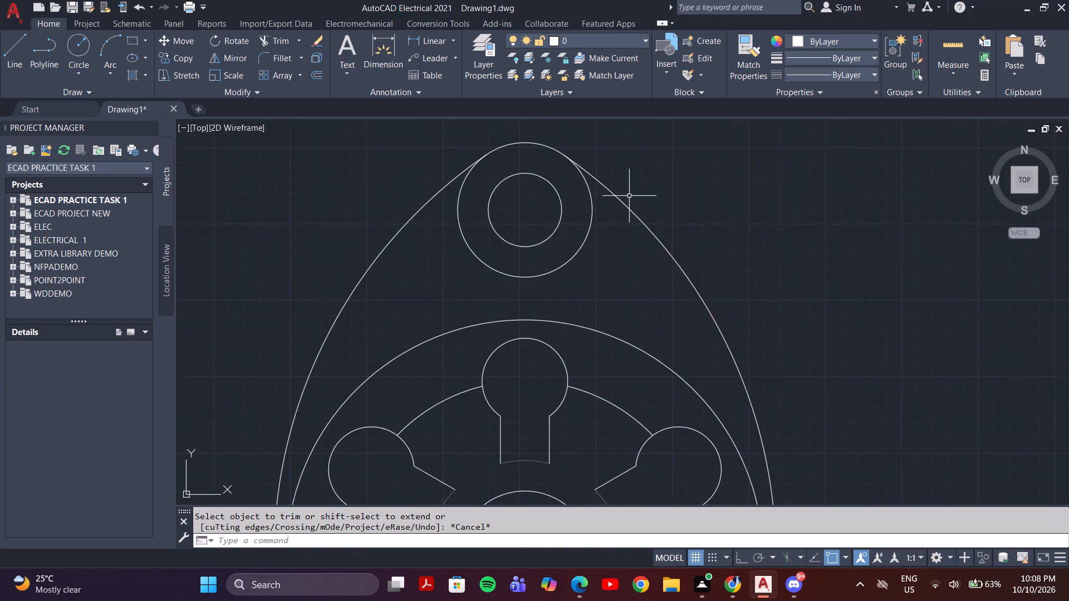
{"action": "scroll", "coordinate": [659, 206], "scroll_direction": "down", "scroll_amount": 2}
{"action": "middle_click_drag", "start_coordinate": [778, 287], "coordinate": [741, 256]}
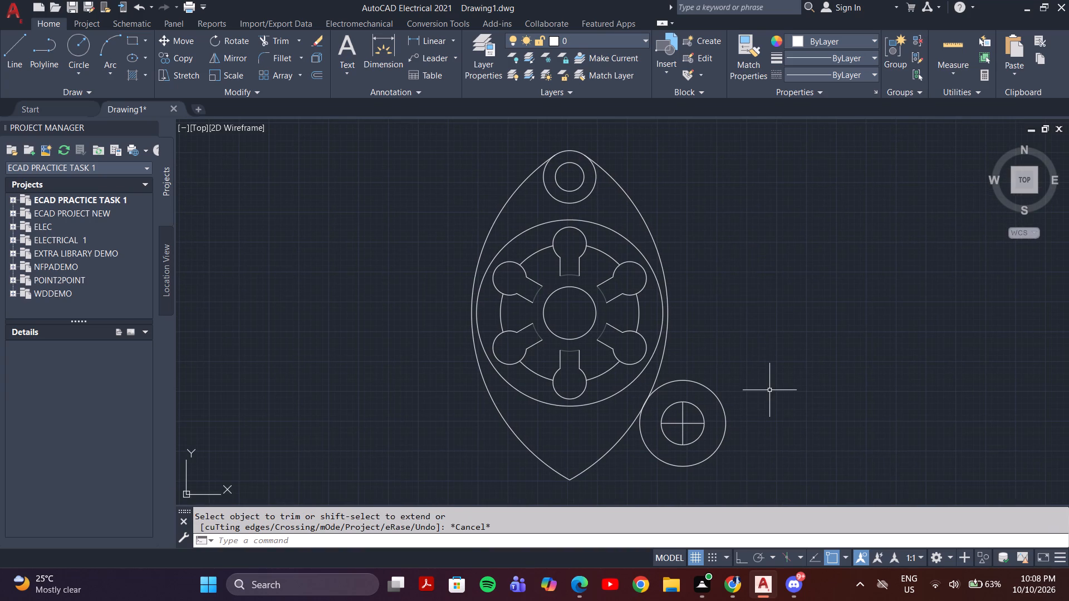
{"action": "left_click", "coordinate": [737, 363]}
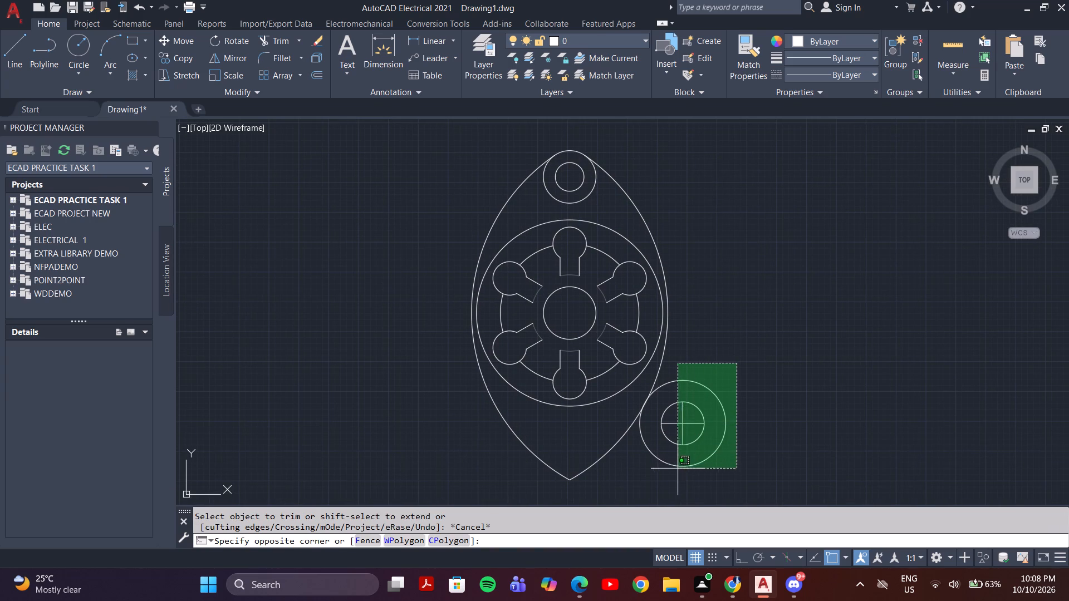
{"action": "left_click", "coordinate": [673, 473]}
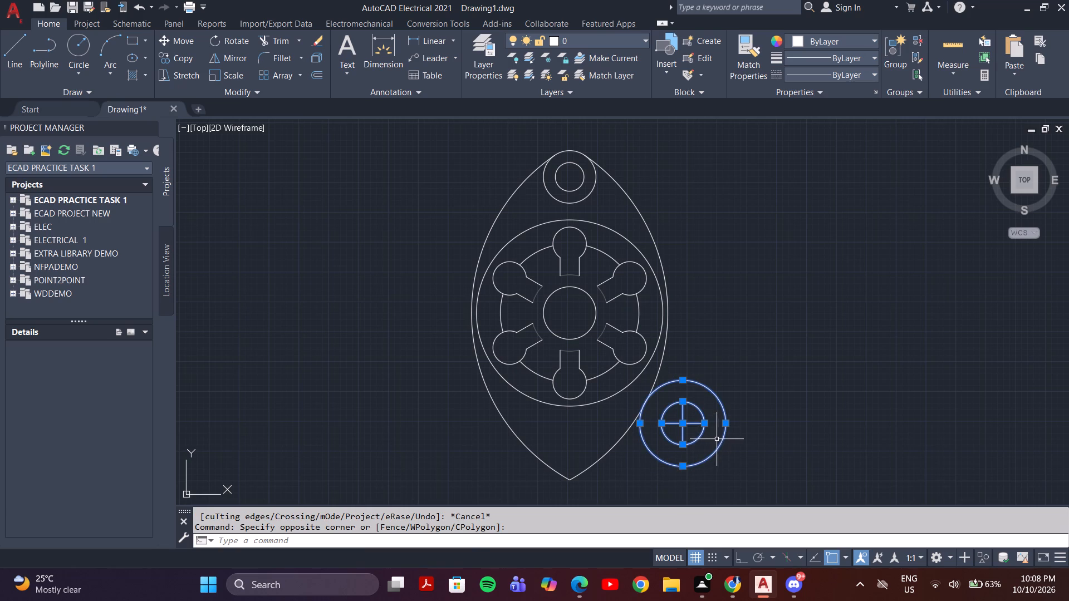
{"action": "key", "text": "m"}
{"action": "key", "text": "Return"}
{"action": "left_click", "coordinate": [680, 426]}
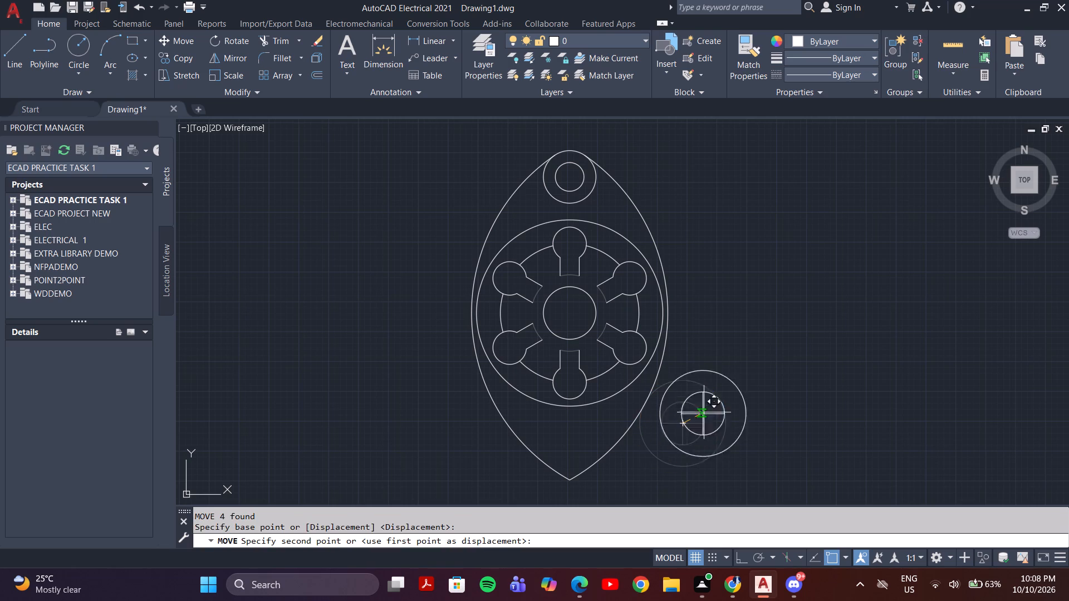
{"action": "left_click", "coordinate": [698, 417]}
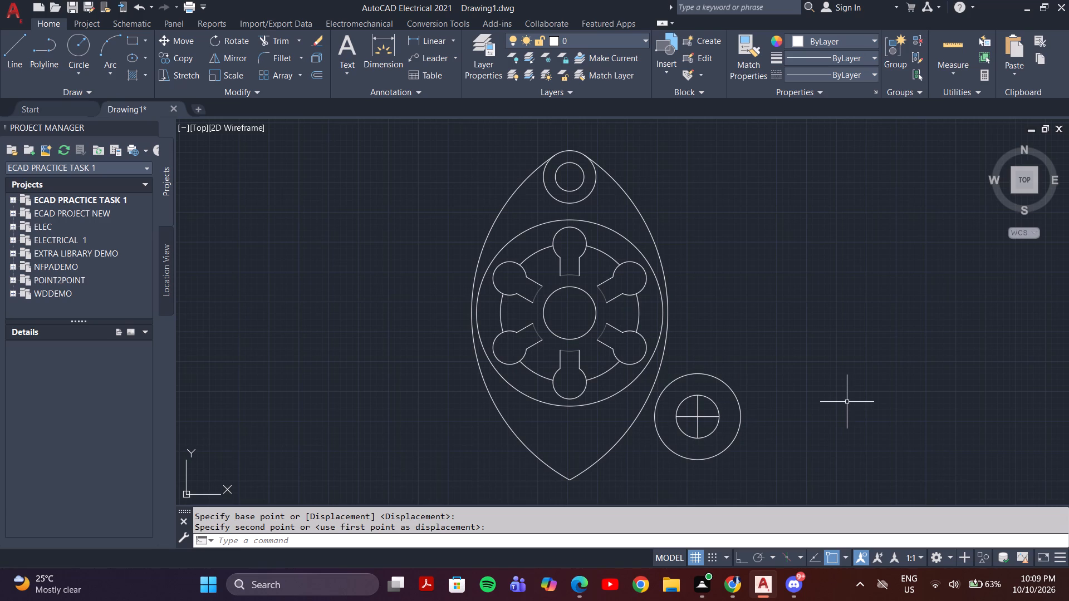
Draw a vertical line from the disc's bottom quadrant down to the lower tip of the oval outline.
{"action": "key", "text": "l"}
{"action": "key", "text": "Return"}
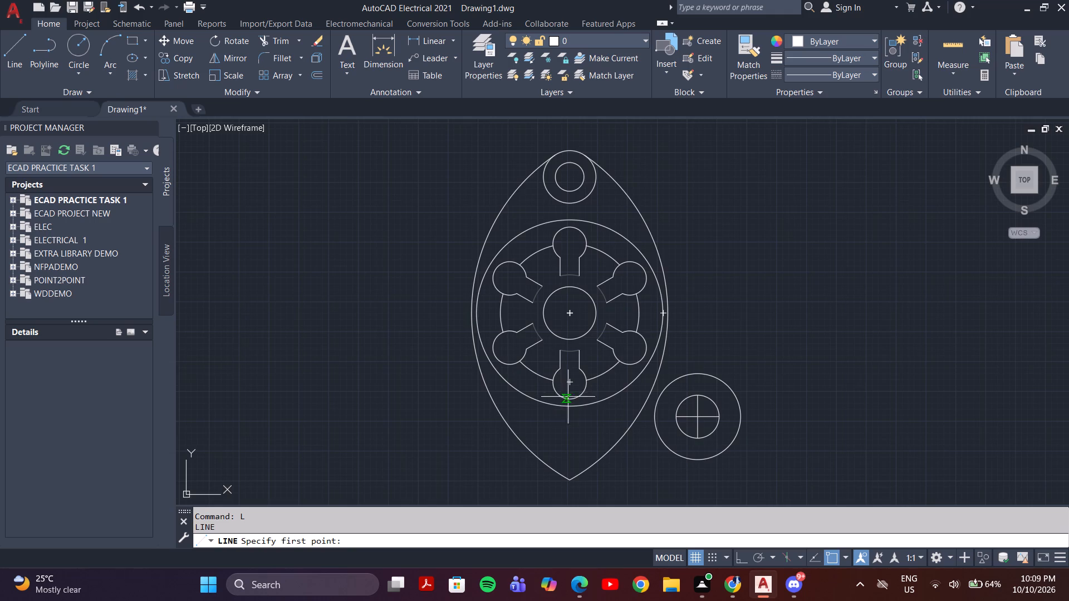
{"action": "scroll", "coordinate": [571, 397], "scroll_direction": "up", "scroll_amount": 4}
{"action": "middle_click_drag", "start_coordinate": [563, 382], "coordinate": [582, 254]}
{"action": "scroll", "coordinate": [577, 284], "scroll_direction": "down", "scroll_amount": 3}
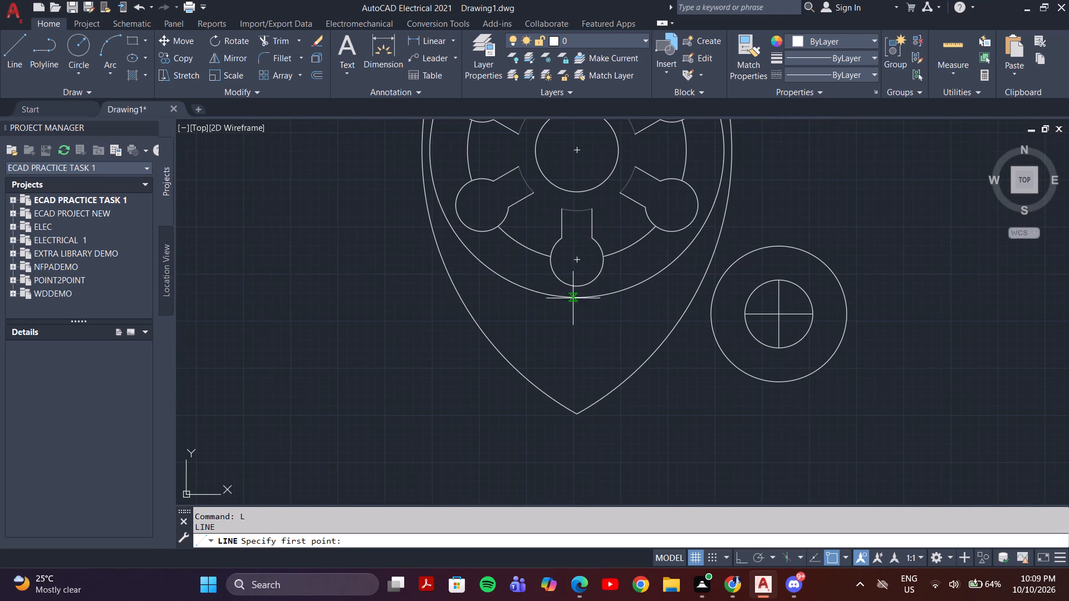
{"action": "left_click", "coordinate": [577, 295]}
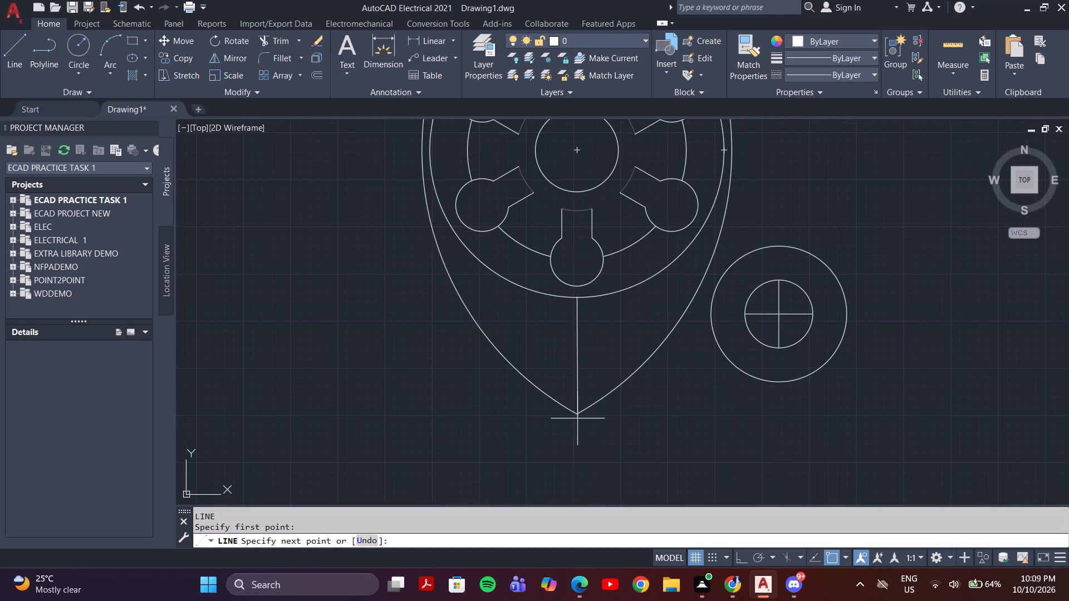
{"action": "left_click", "coordinate": [578, 412]}
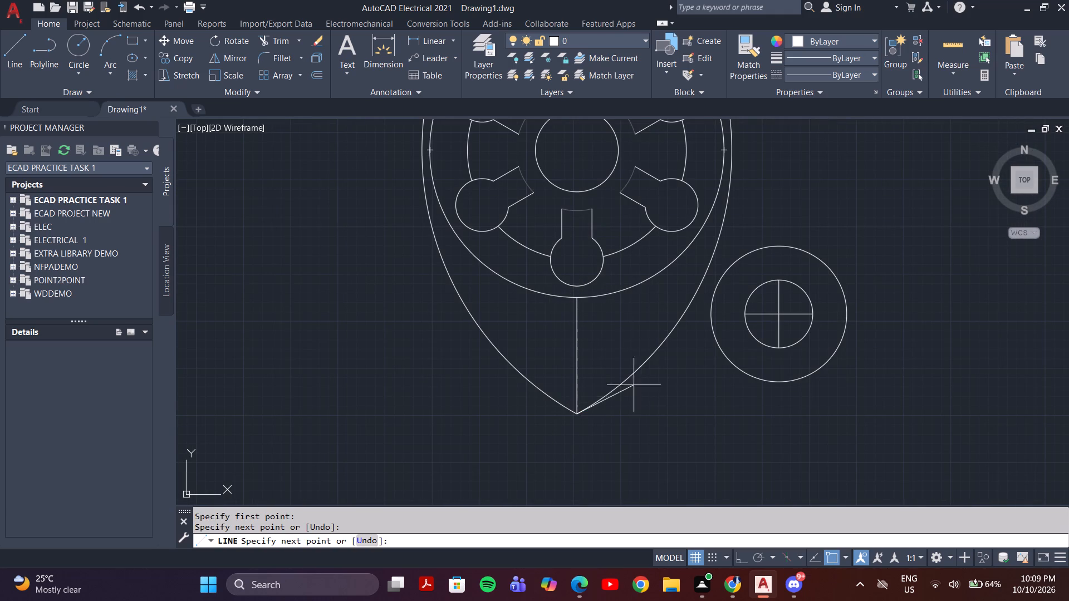
{"action": "key", "text": "Escape"}
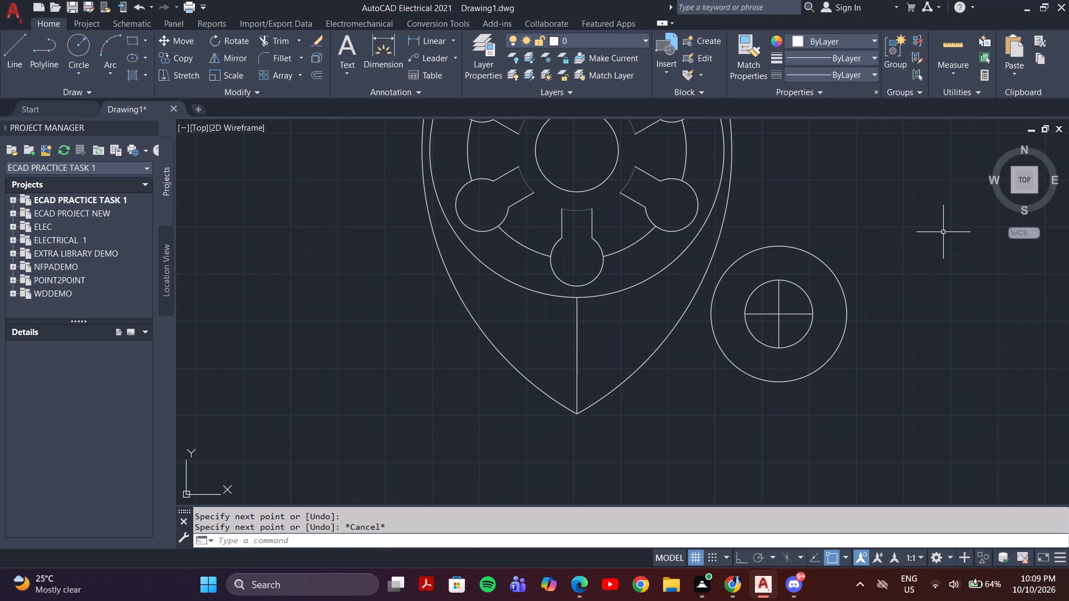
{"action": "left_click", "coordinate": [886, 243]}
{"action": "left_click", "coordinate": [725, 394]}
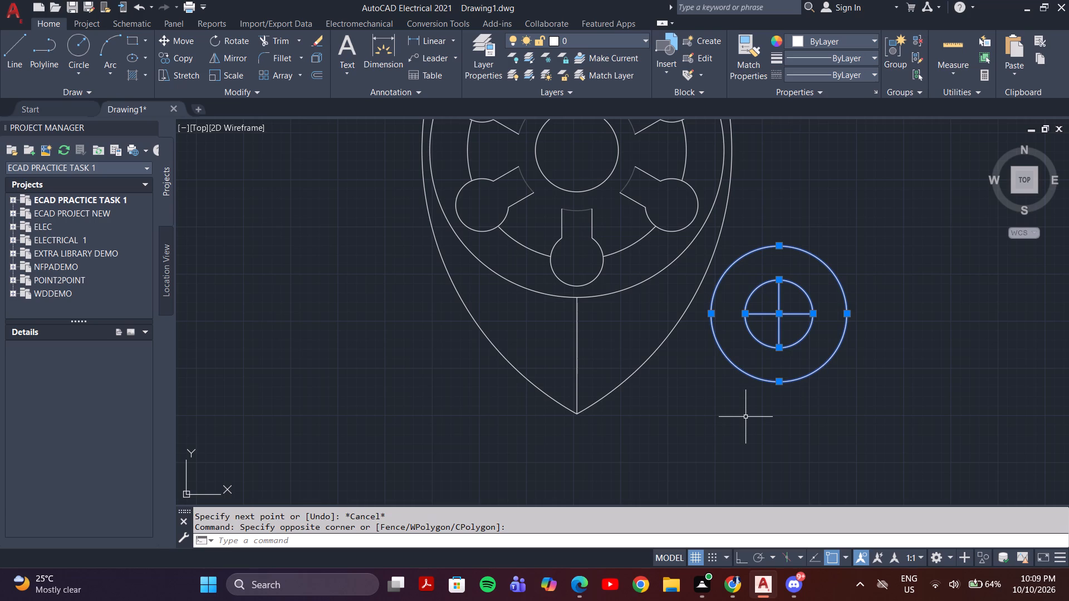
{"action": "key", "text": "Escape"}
Draw a vertical line from the oval outline's rightmost point down to just below the lower-right circle pair.
{"action": "key", "text": "l"}
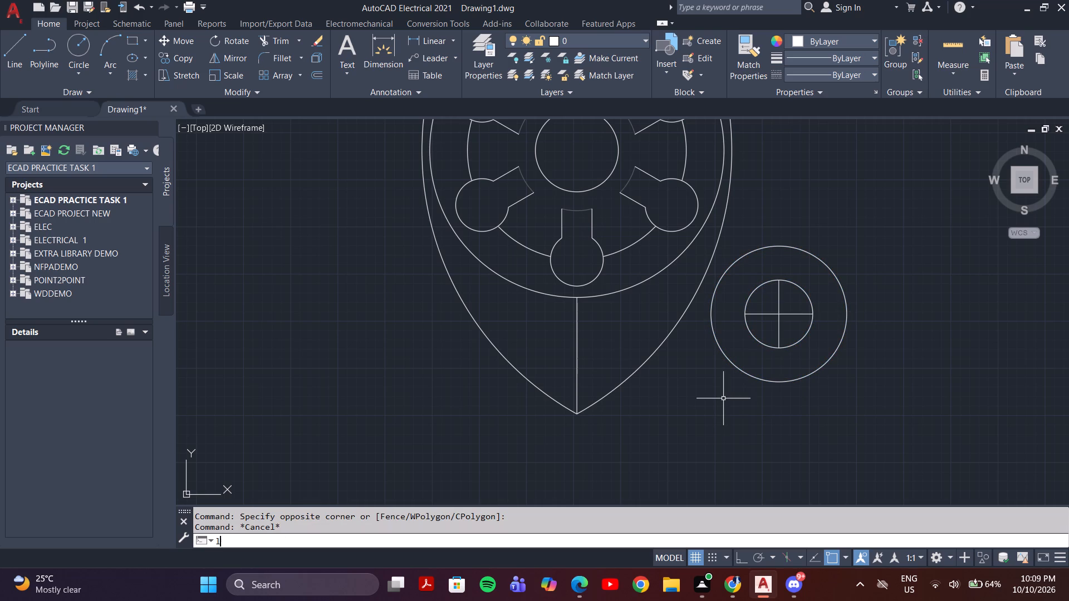
{"action": "key", "text": "Return"}
{"action": "middle_click_drag", "start_coordinate": [737, 236], "coordinate": [561, 479]}
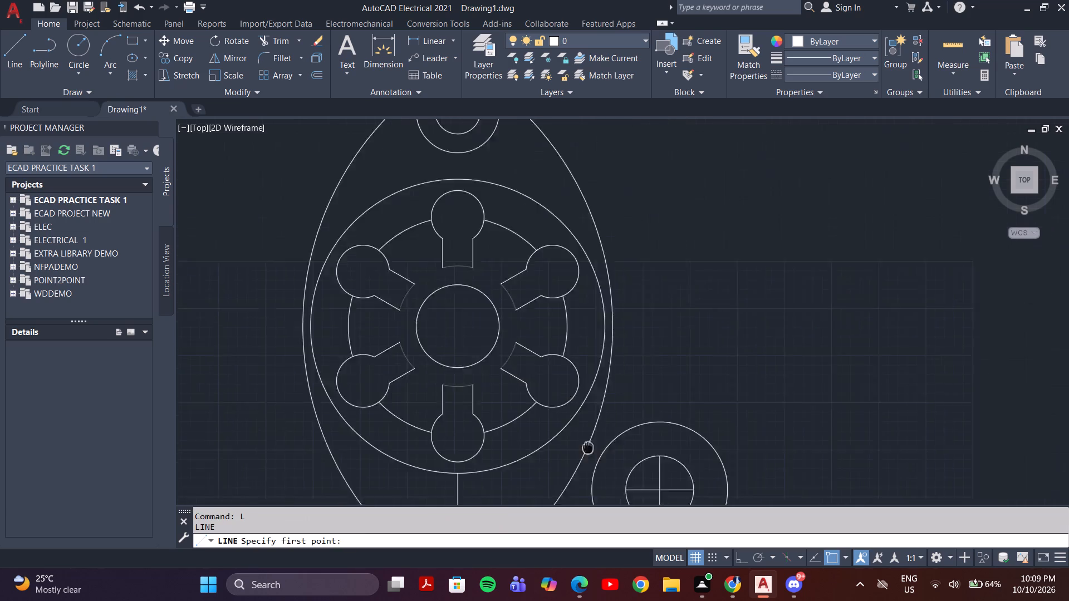
{"action": "middle_click_drag", "start_coordinate": [561, 479], "coordinate": [552, 487]}
{"action": "middle_click_drag", "start_coordinate": [545, 396], "coordinate": [614, 351]}
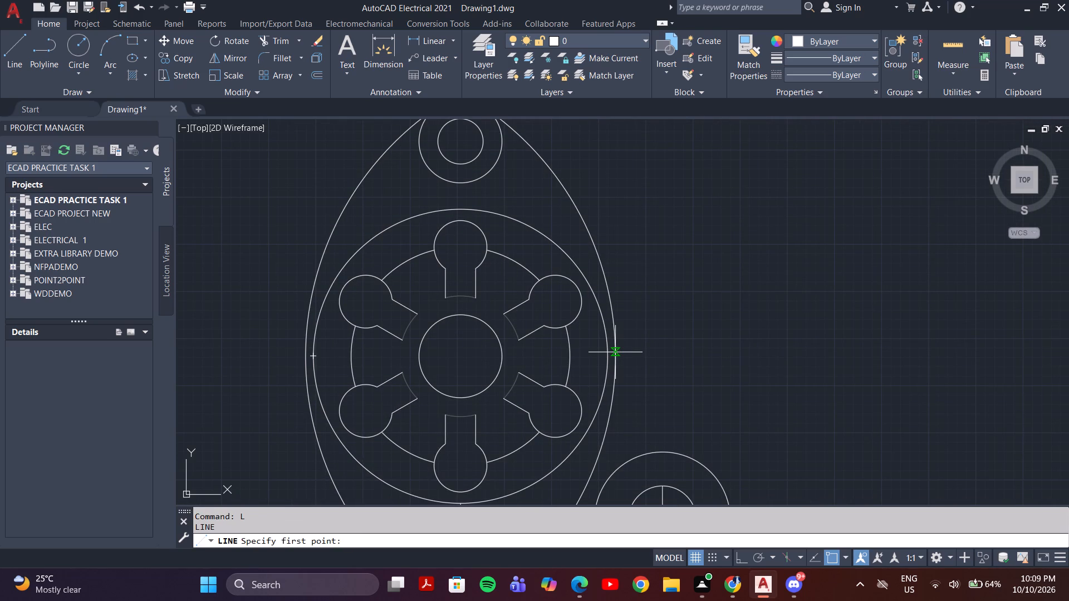
{"action": "left_click", "coordinate": [614, 359]}
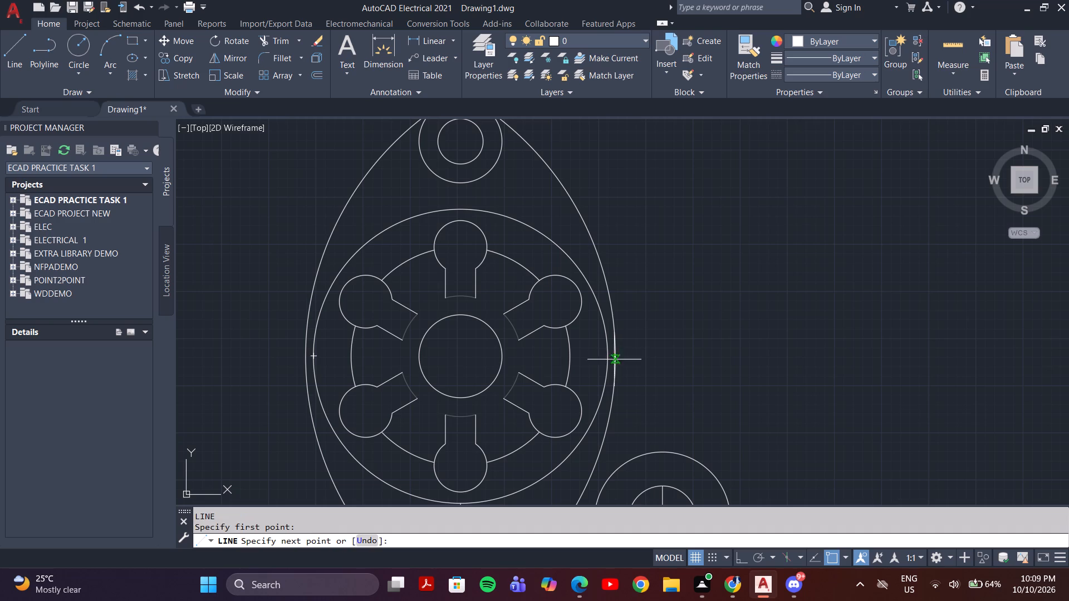
{"action": "middle_click_drag", "start_coordinate": [623, 439], "coordinate": [643, 316]}
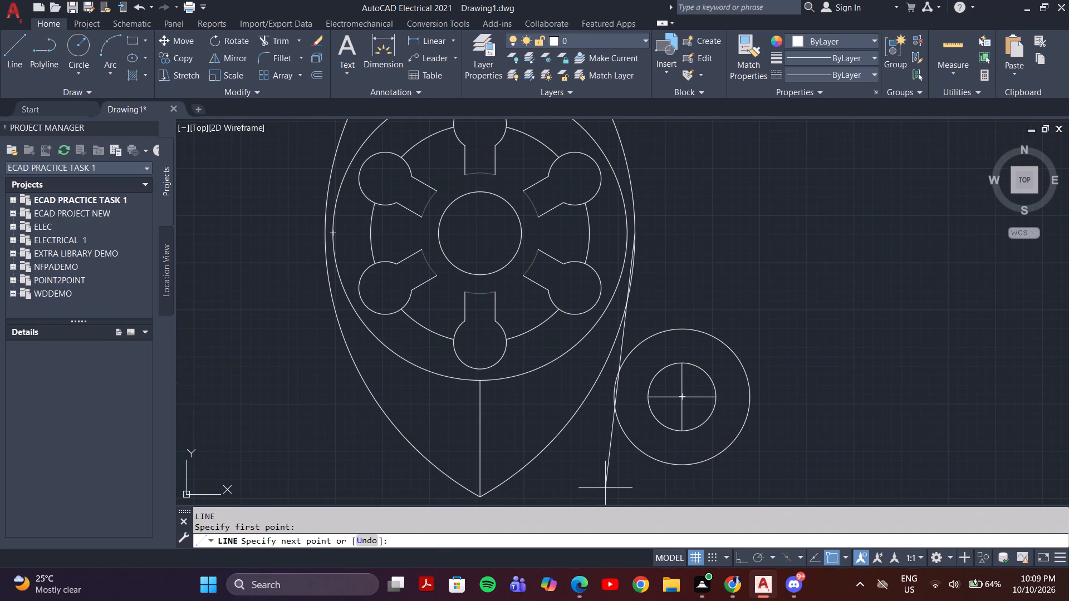
{"action": "key", "text": "F8"}
{"action": "scroll", "coordinate": [635, 469], "scroll_direction": "down", "scroll_amount": 1}
{"action": "middle_click_drag", "start_coordinate": [635, 463], "coordinate": [630, 427]}
{"action": "left_click", "coordinate": [636, 435]}
{"action": "key", "text": "Escape"}
Move the lower-right circle pair with its cross lines so its centre lies near the vertical line's lower end and its outer circle meets the oval.
{"action": "left_click", "coordinate": [683, 335]}
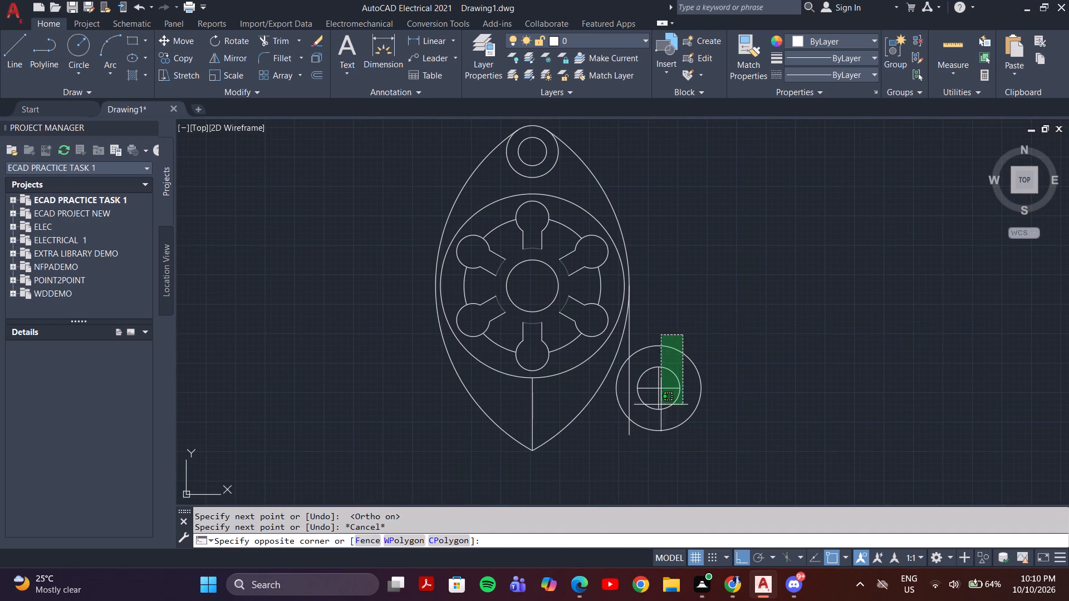
{"action": "left_click", "coordinate": [655, 427]}
{"action": "key", "text": "m"}
{"action": "key", "text": "Return"}
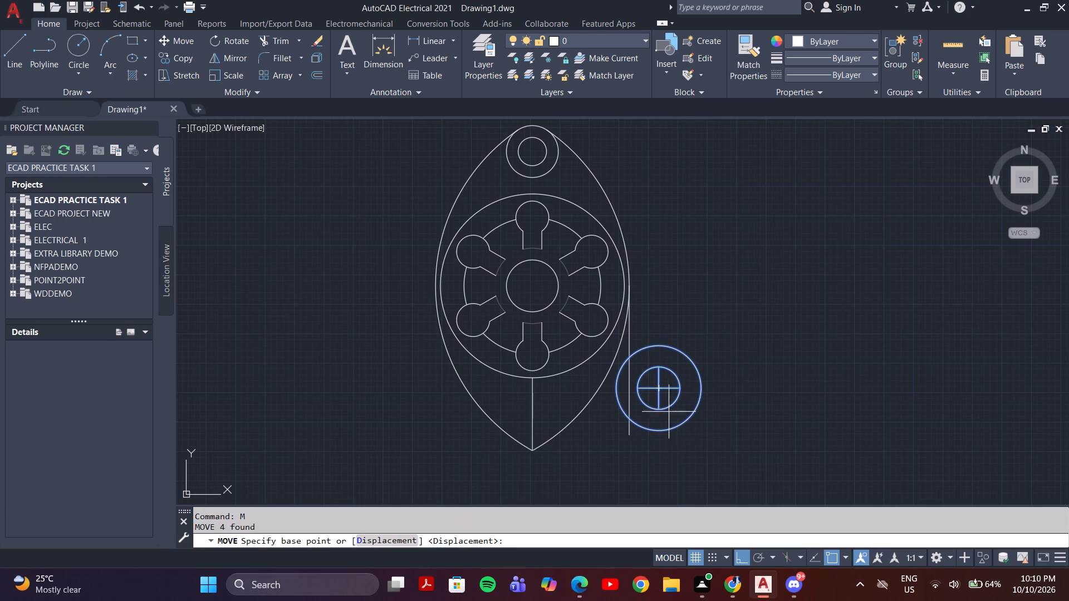
{"action": "left_click", "coordinate": [661, 389]}
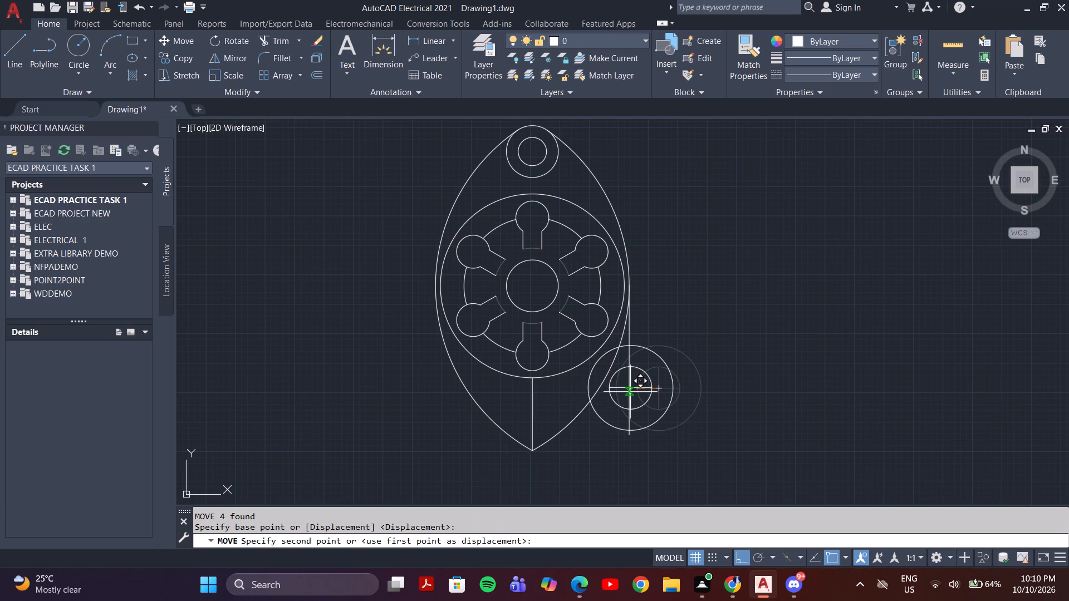
{"action": "key", "text": "F8"}
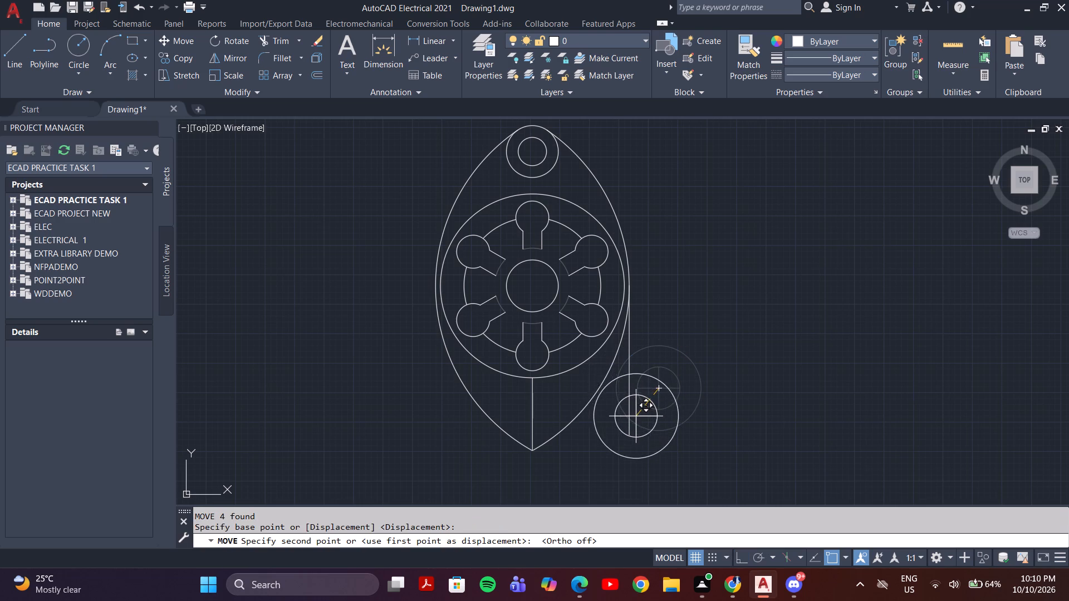
{"action": "left_click", "coordinate": [628, 420]}
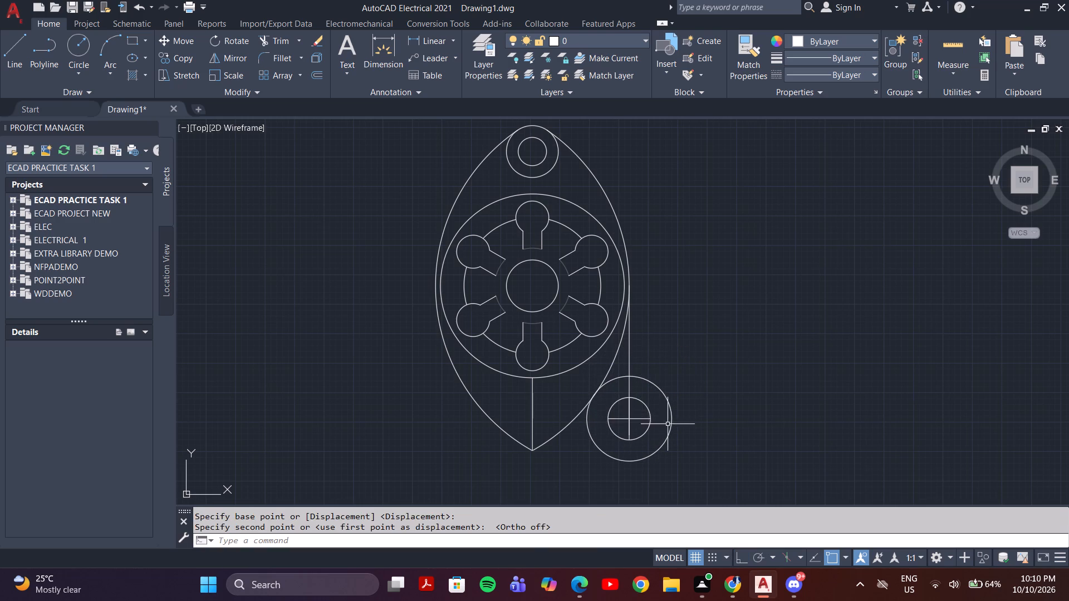
{"action": "key", "text": "Escape"}
Draw a near-horizontal line from the lower-right circle pair's centre across the oval outline to beyond its left side.
{"action": "middle_click_drag", "start_coordinate": [652, 352], "coordinate": [661, 343]}
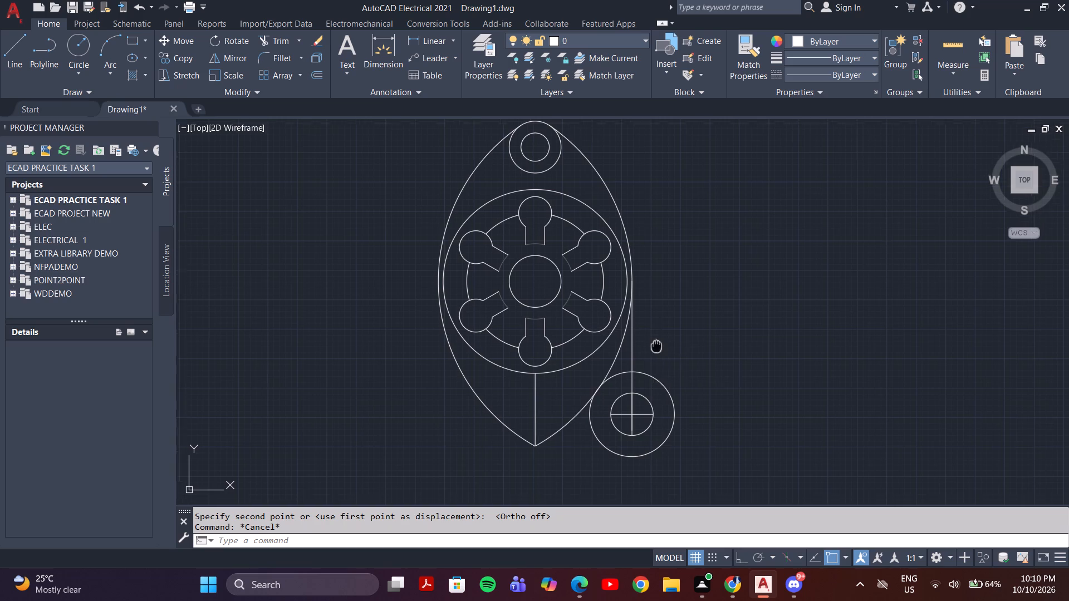
{"action": "middle_click_drag", "start_coordinate": [661, 343], "coordinate": [690, 331]}
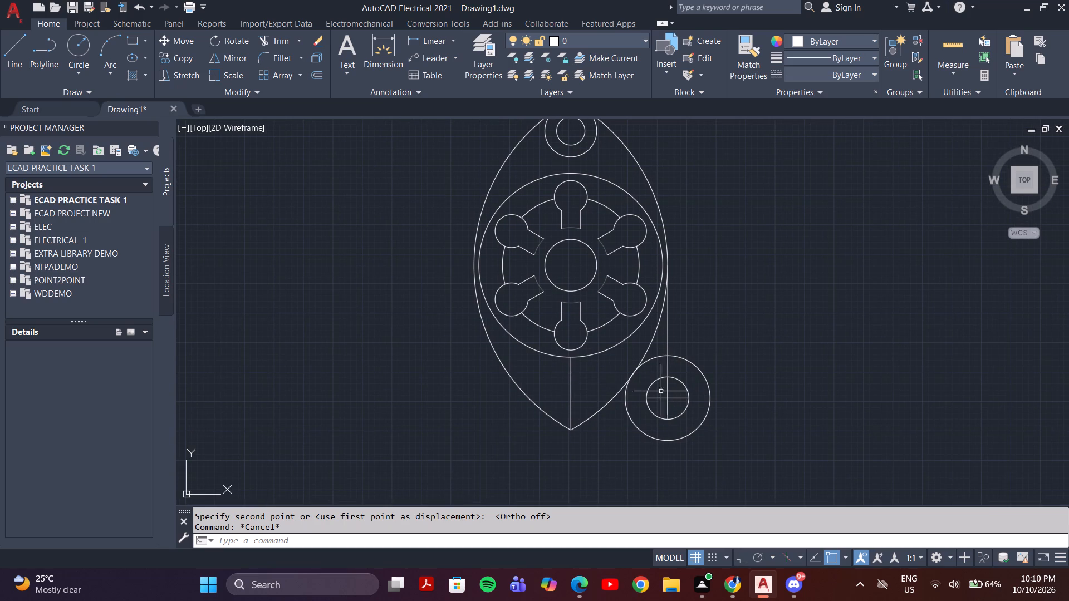
{"action": "key", "text": "l"}
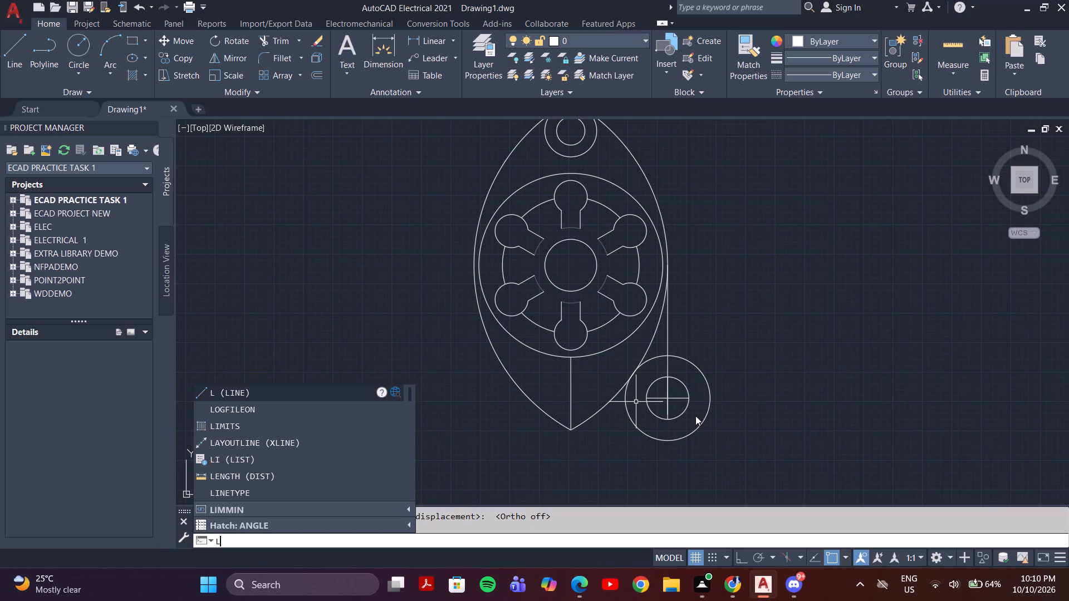
{"action": "key", "text": "Escape"}
{"action": "key", "text": "l"}
{"action": "key", "text": "Return"}
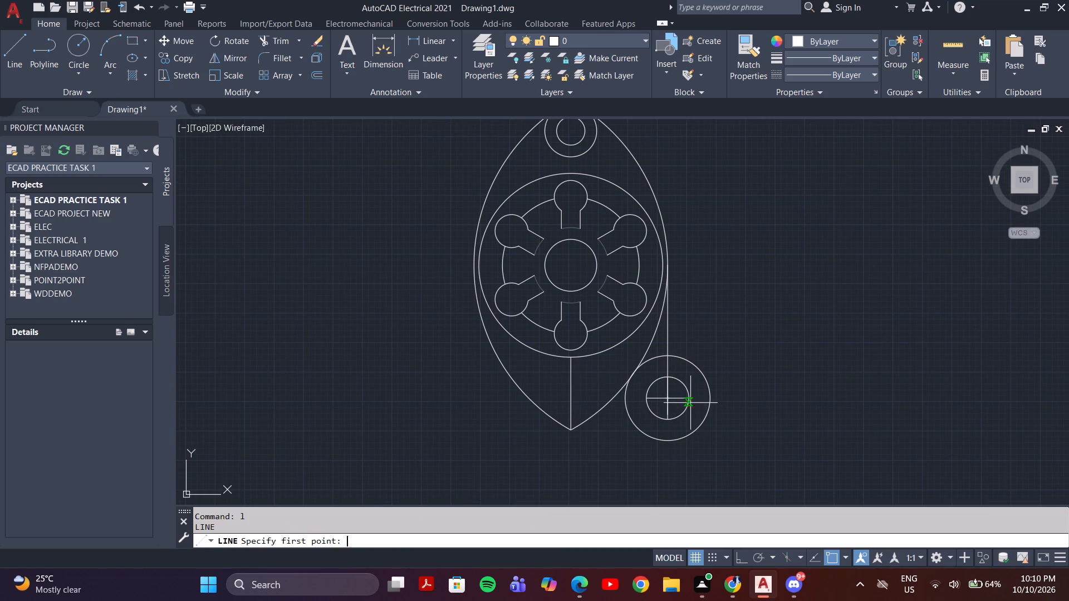
{"action": "left_click", "coordinate": [667, 397]}
{"action": "left_click", "coordinate": [396, 400]}
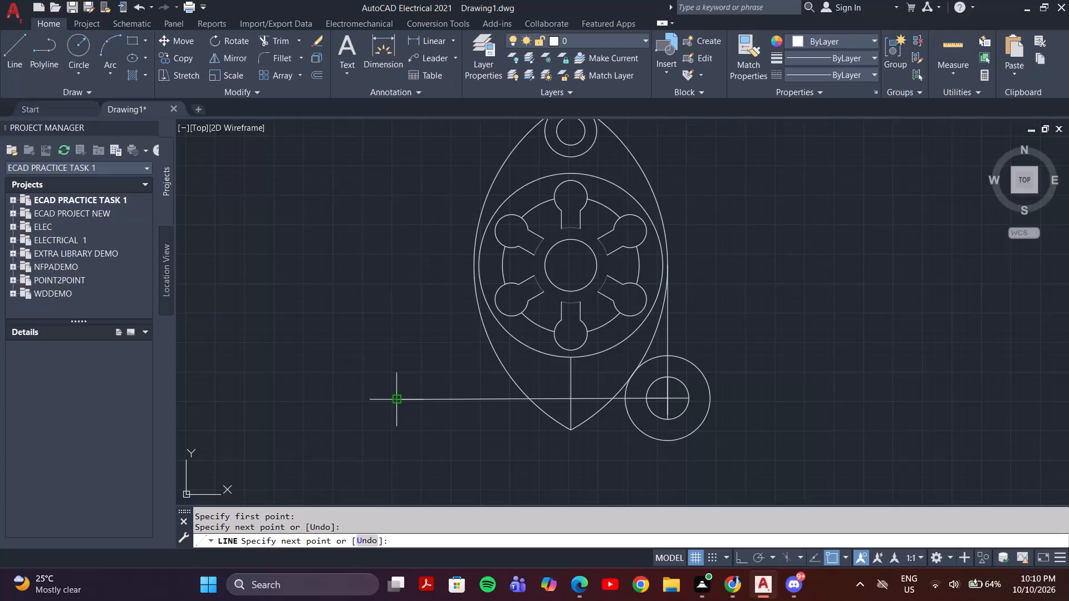
{"action": "key", "text": "Escape"}
Draw a vertical line about 85 mm long from the oval outline's leftmost point down past the long horizontal line.
{"action": "key", "text": "space"}
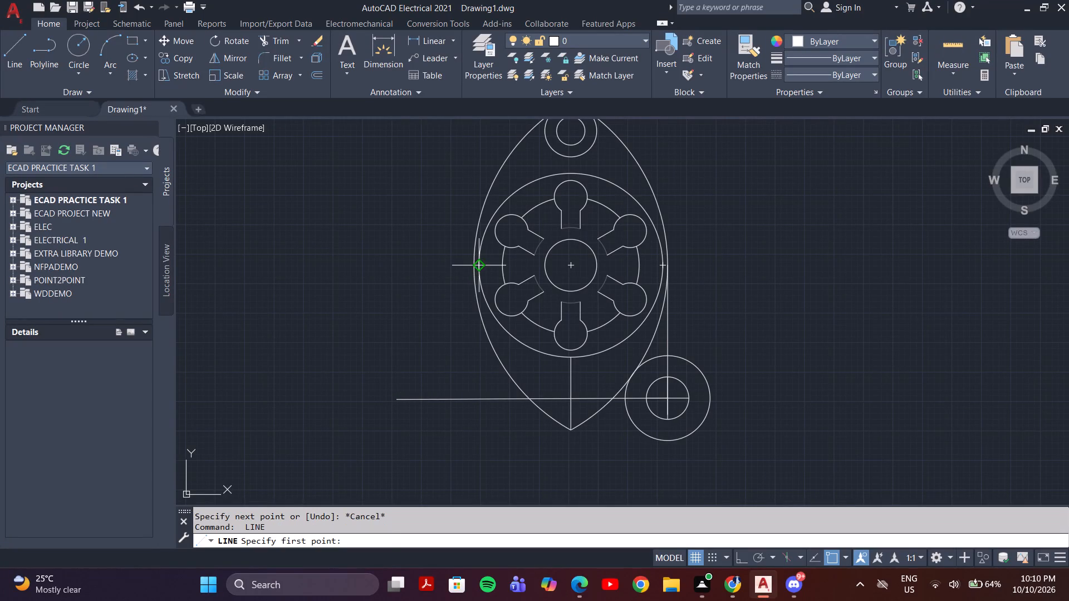
{"action": "left_click", "coordinate": [474, 264]}
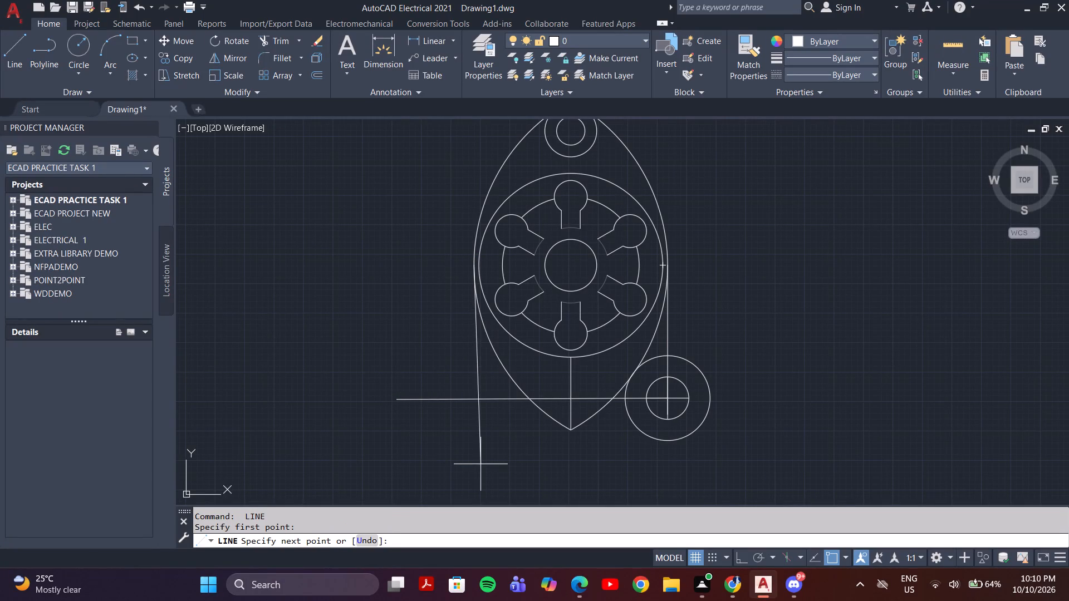
{"action": "key", "text": "F8"}
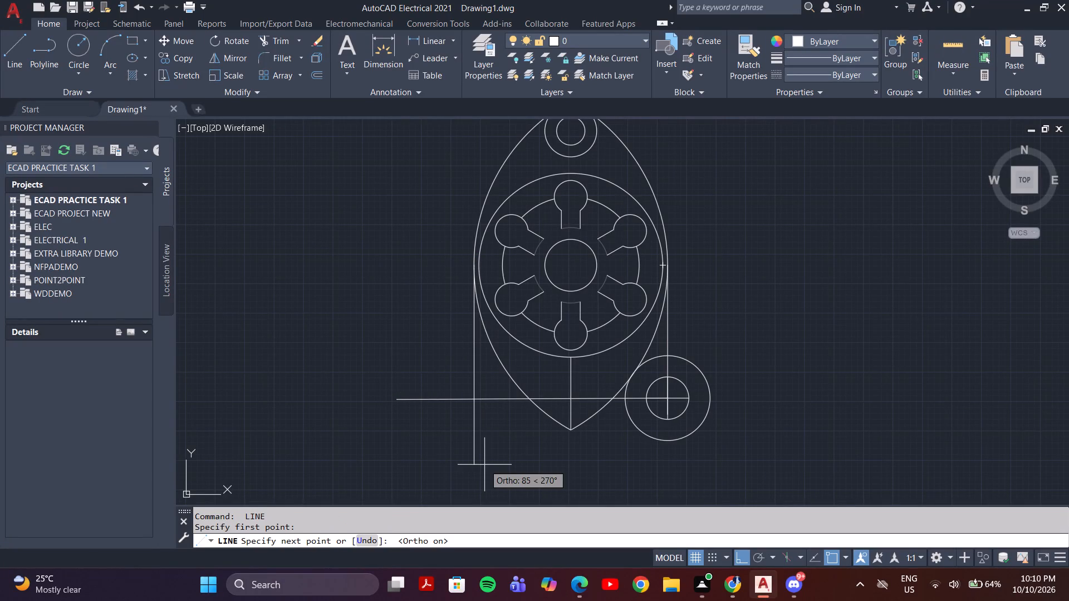
{"action": "left_click", "coordinate": [484, 462]}
{"action": "key", "text": "Escape"}
Trim the overhanging ends of the long horizontal line and the left vertical line so they meet in a corner.
{"action": "type", "text": "tr"}
{"action": "key", "text": "Return"}
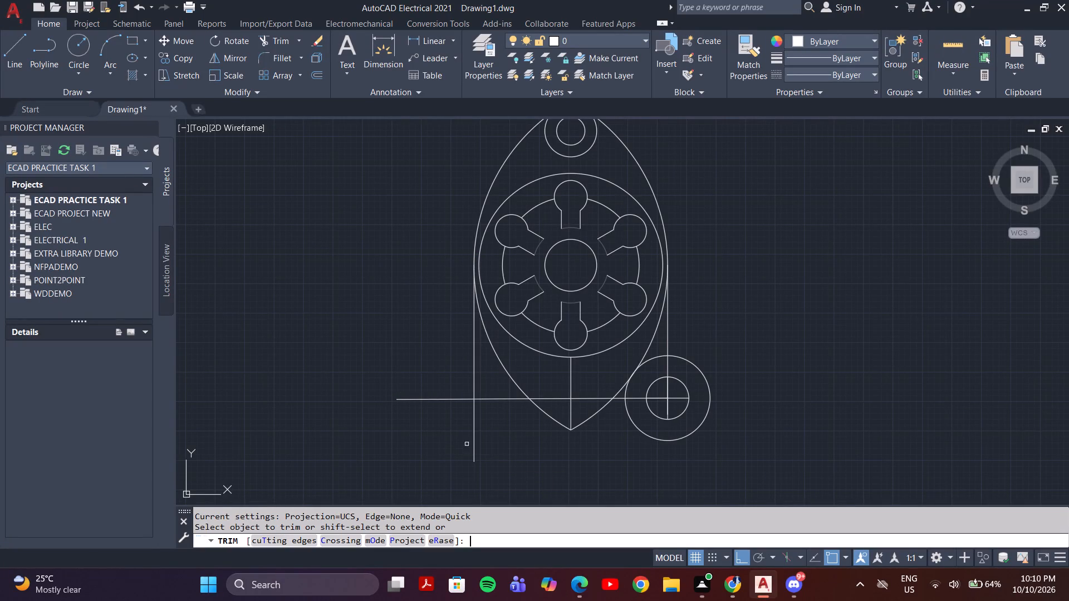
{"action": "left_click_drag", "start_coordinate": [445, 370], "coordinate": [520, 441]}
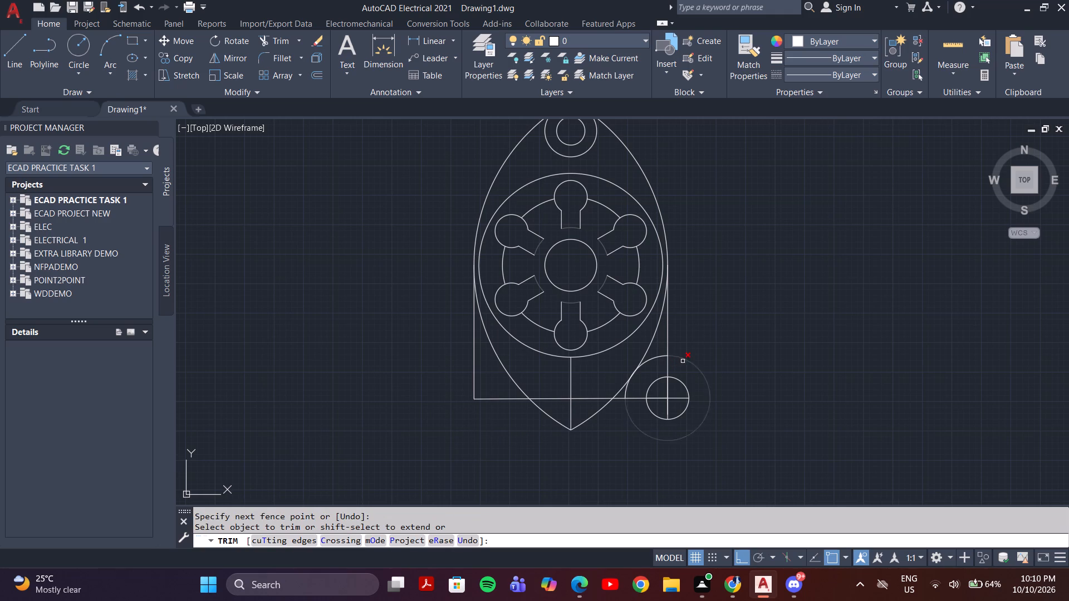
{"action": "key", "text": "Escape"}
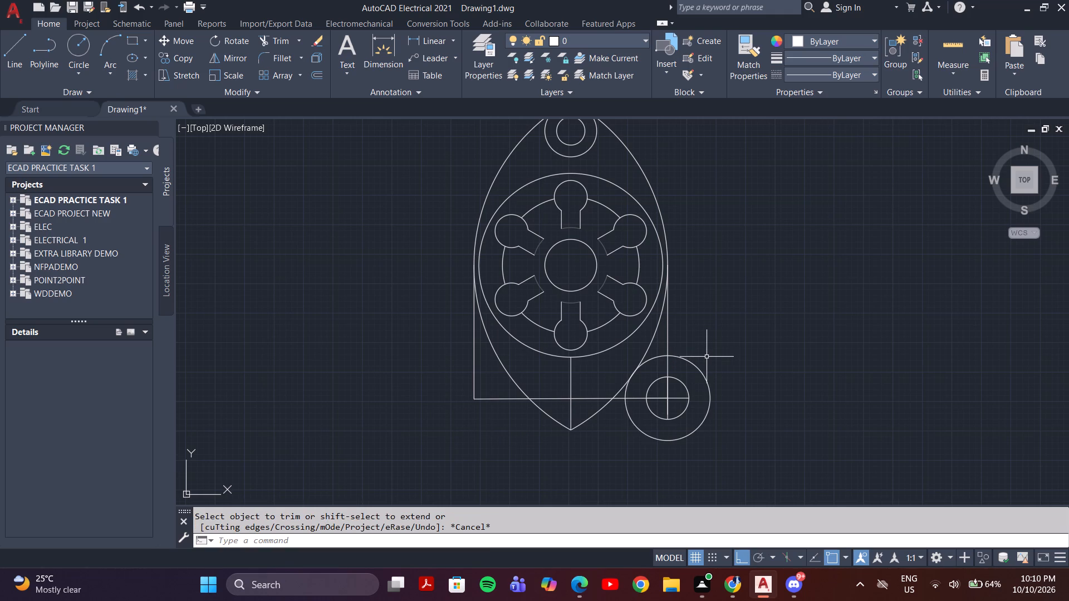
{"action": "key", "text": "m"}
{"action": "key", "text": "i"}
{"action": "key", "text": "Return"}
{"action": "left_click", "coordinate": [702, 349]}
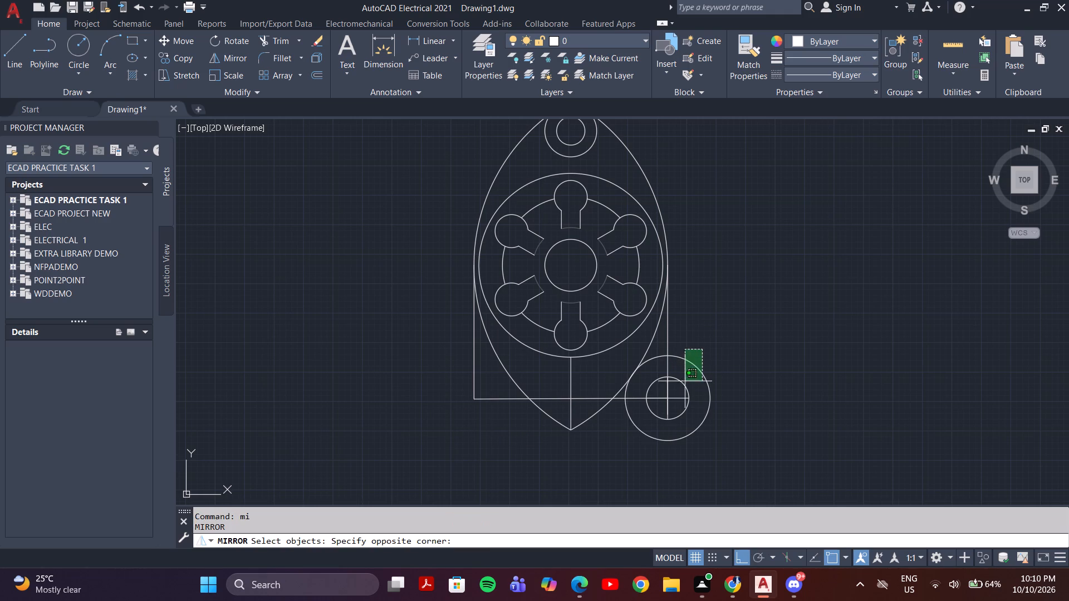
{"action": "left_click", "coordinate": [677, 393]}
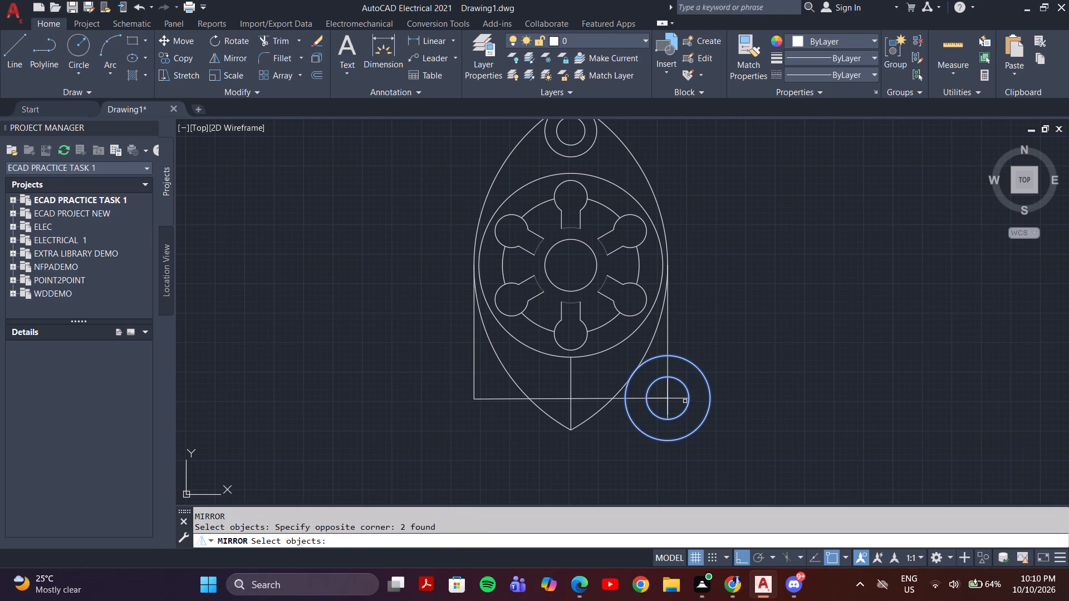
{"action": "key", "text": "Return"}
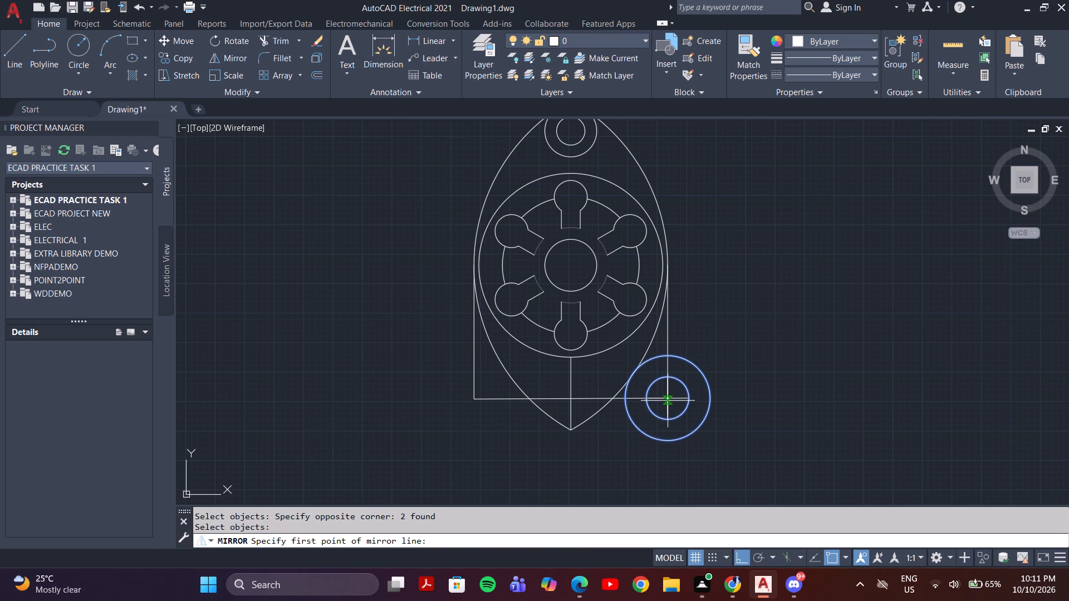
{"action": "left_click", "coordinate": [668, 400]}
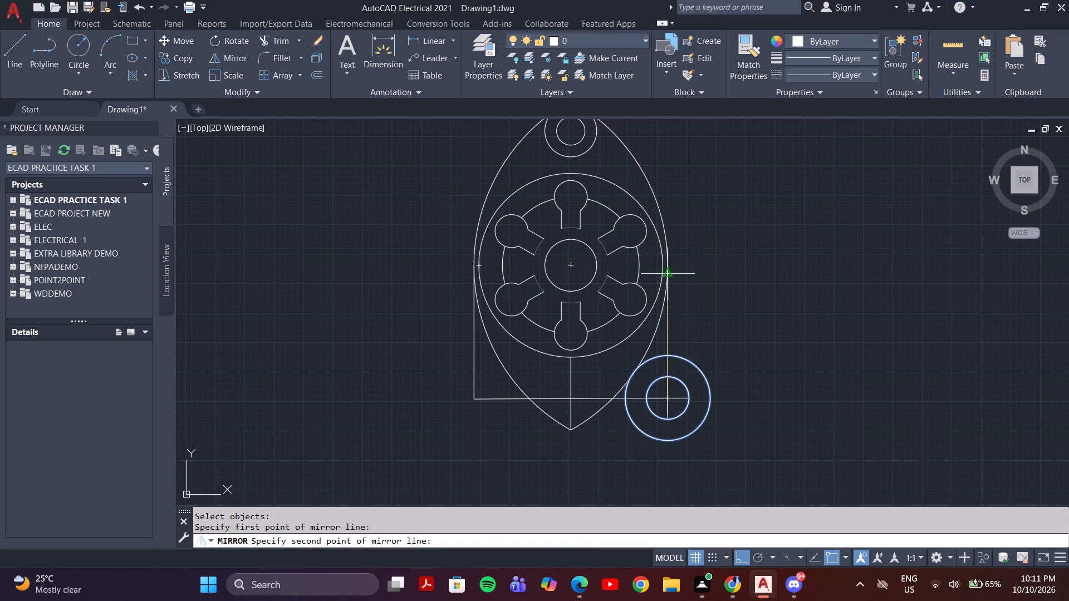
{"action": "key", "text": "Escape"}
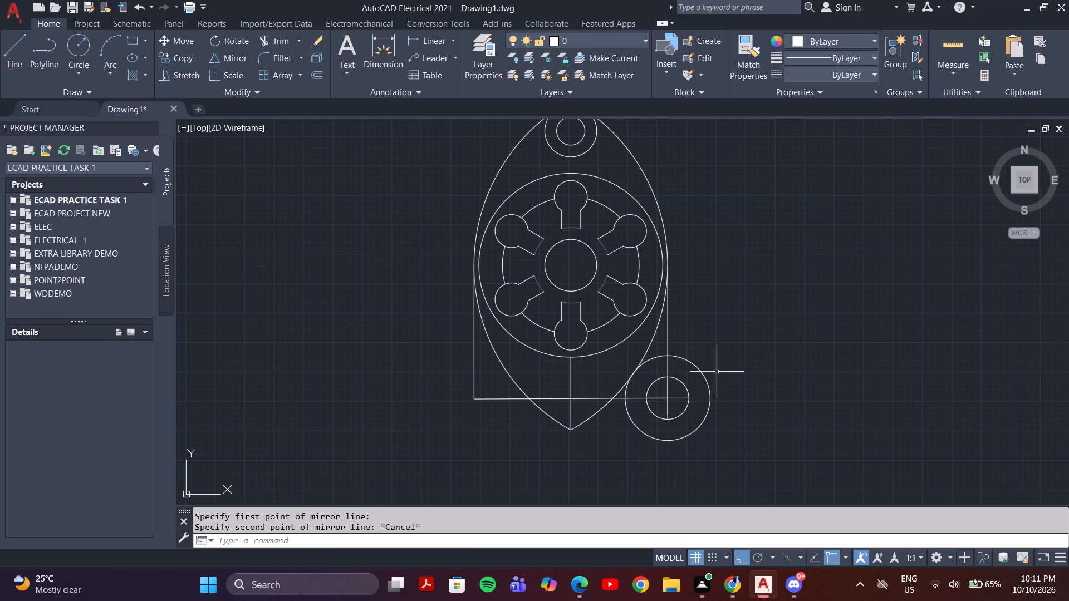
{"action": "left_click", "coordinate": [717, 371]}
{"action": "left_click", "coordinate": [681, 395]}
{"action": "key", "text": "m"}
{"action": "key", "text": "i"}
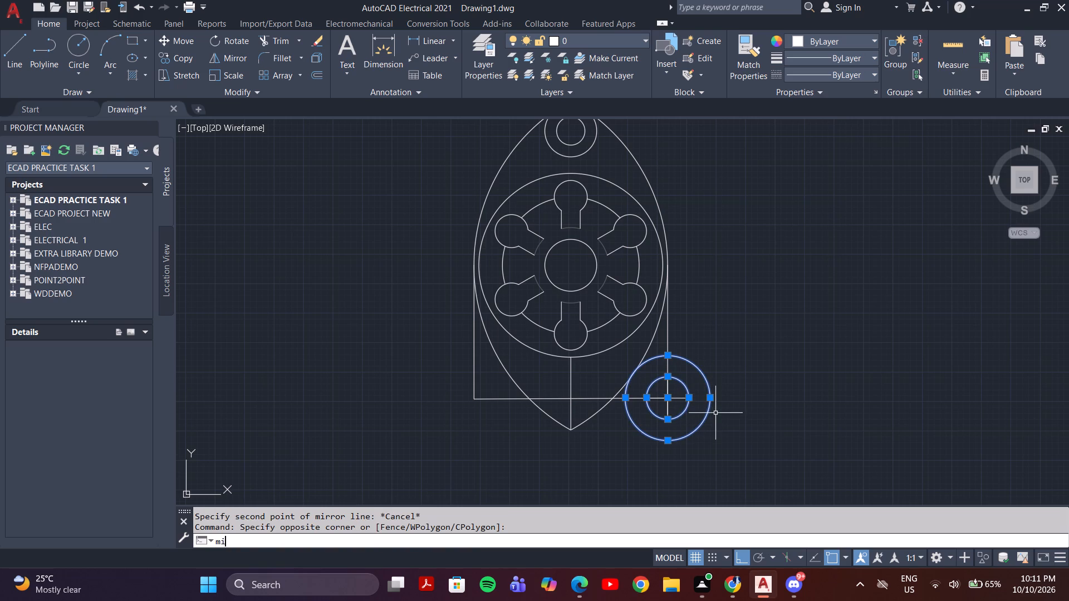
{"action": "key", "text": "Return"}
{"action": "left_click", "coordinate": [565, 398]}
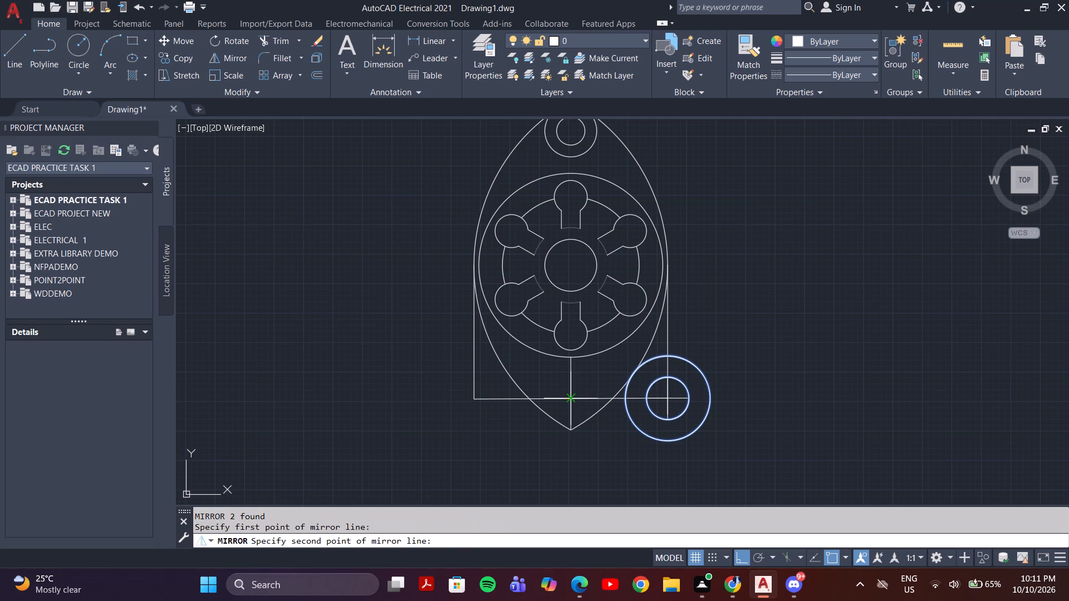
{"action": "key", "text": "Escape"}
Mirror the lower-right circle pair about the vertical axis through the disc's centre, keeping the original circles.
{"action": "left_click", "coordinate": [709, 367]}
{"action": "left_click", "coordinate": [678, 390]}
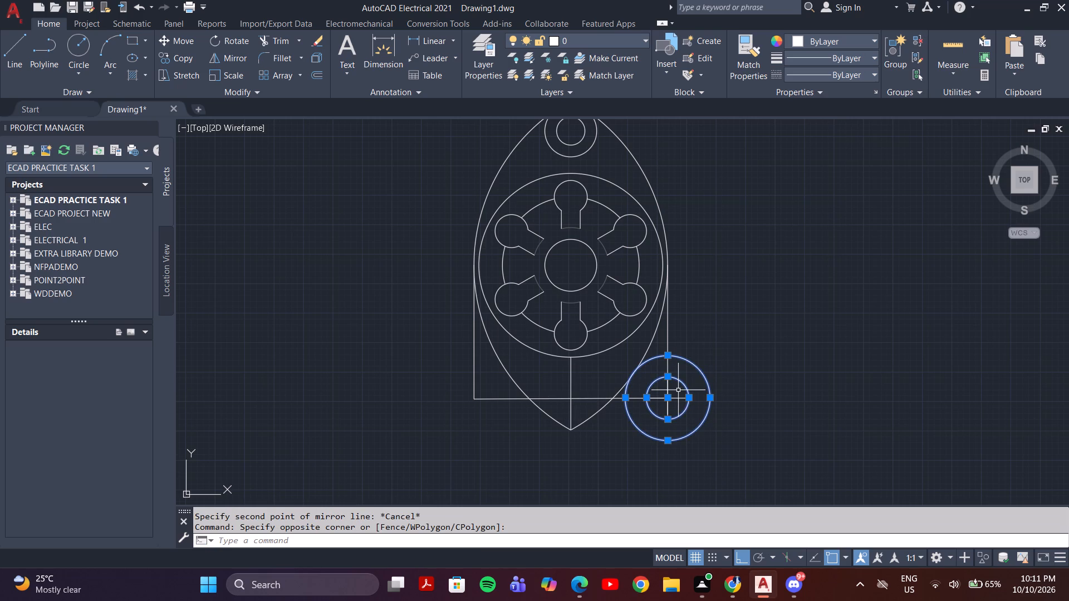
{"action": "key", "text": "m"}
{"action": "key", "text": "i"}
{"action": "key", "text": "Return"}
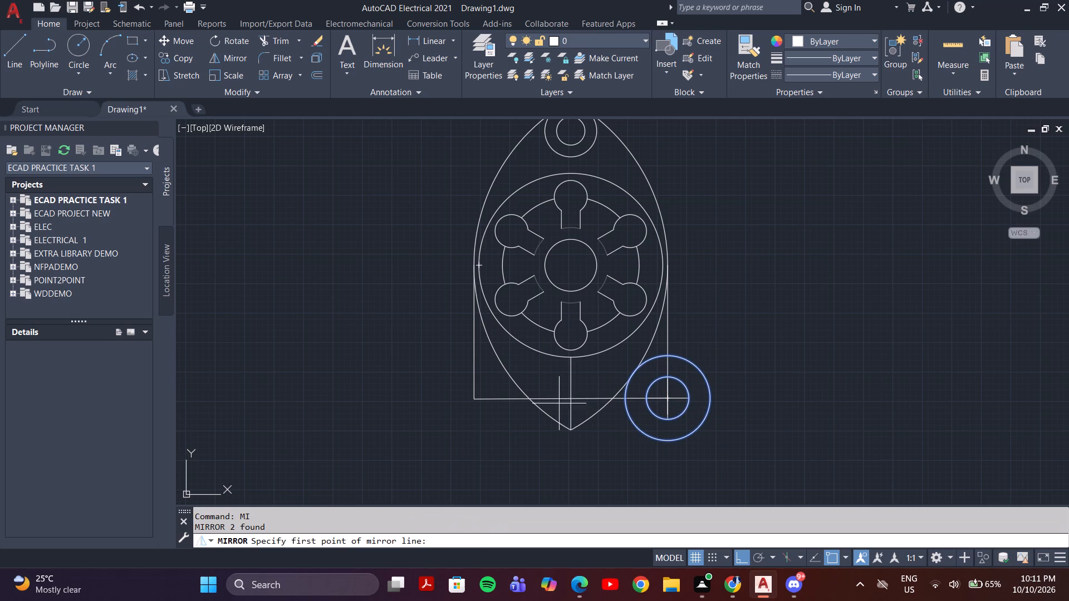
{"action": "left_click", "coordinate": [567, 402]}
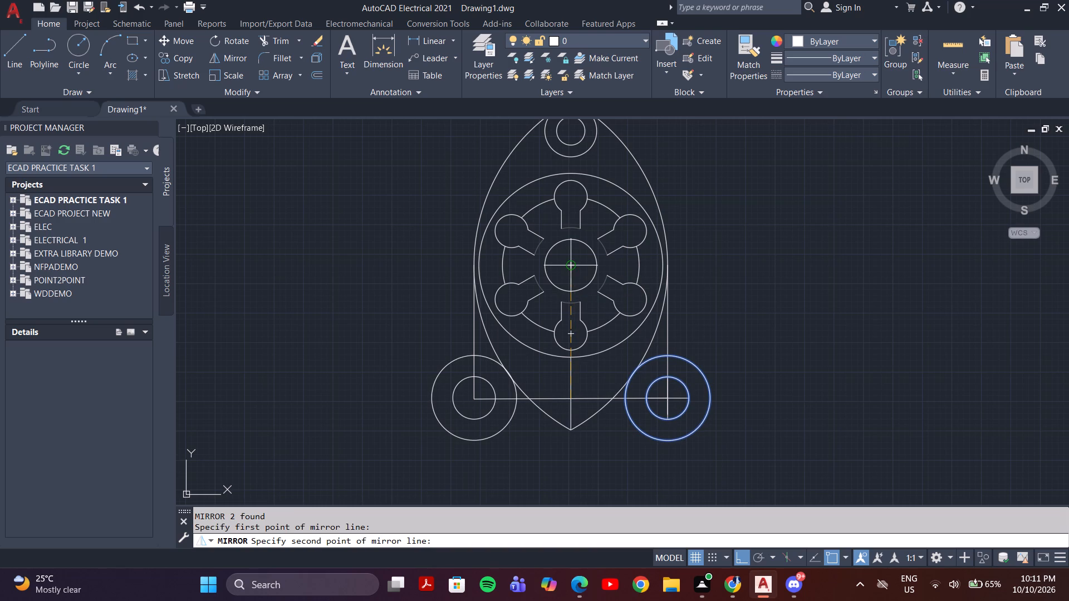
{"action": "left_click", "coordinate": [571, 266]}
{"action": "key", "text": "Return"}
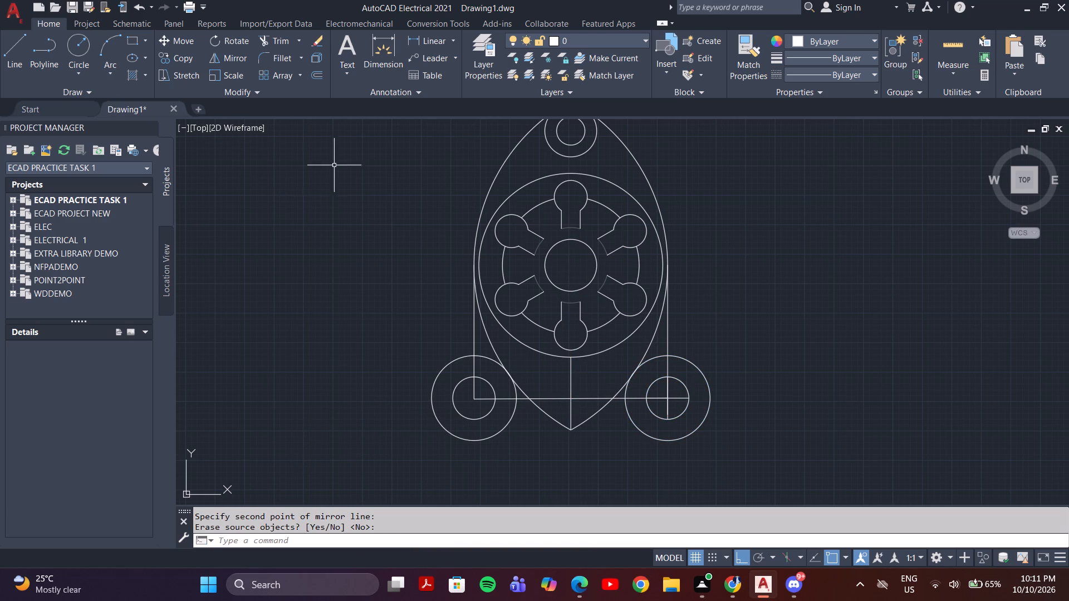
Draw a horizontal line joining the bottom quadrants of the two lower outer circles.
{"action": "left_click", "coordinate": [14, 54]}
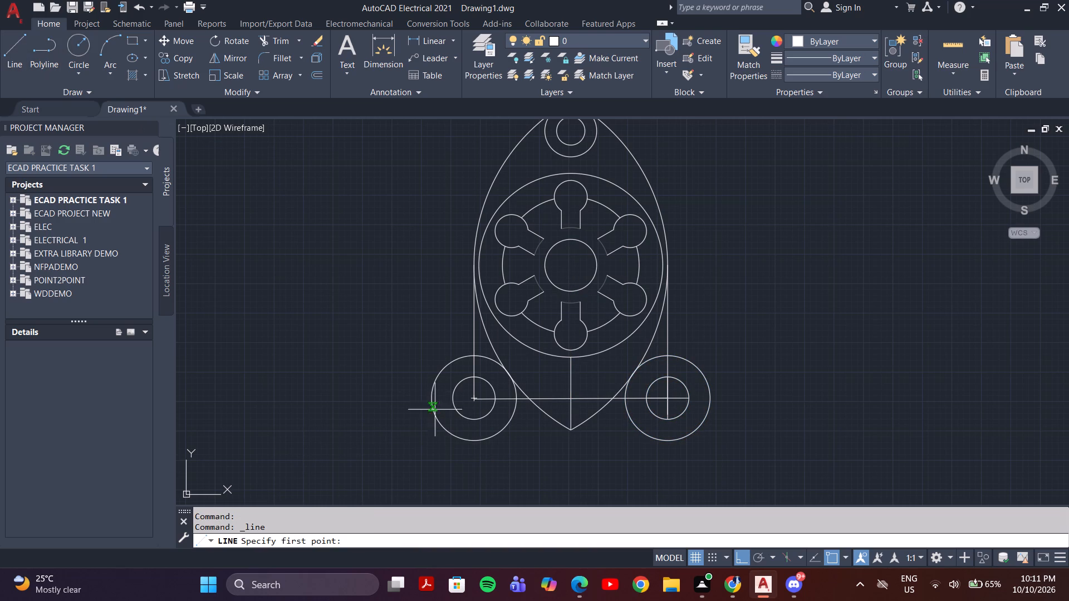
{"action": "left_click", "coordinate": [473, 441]}
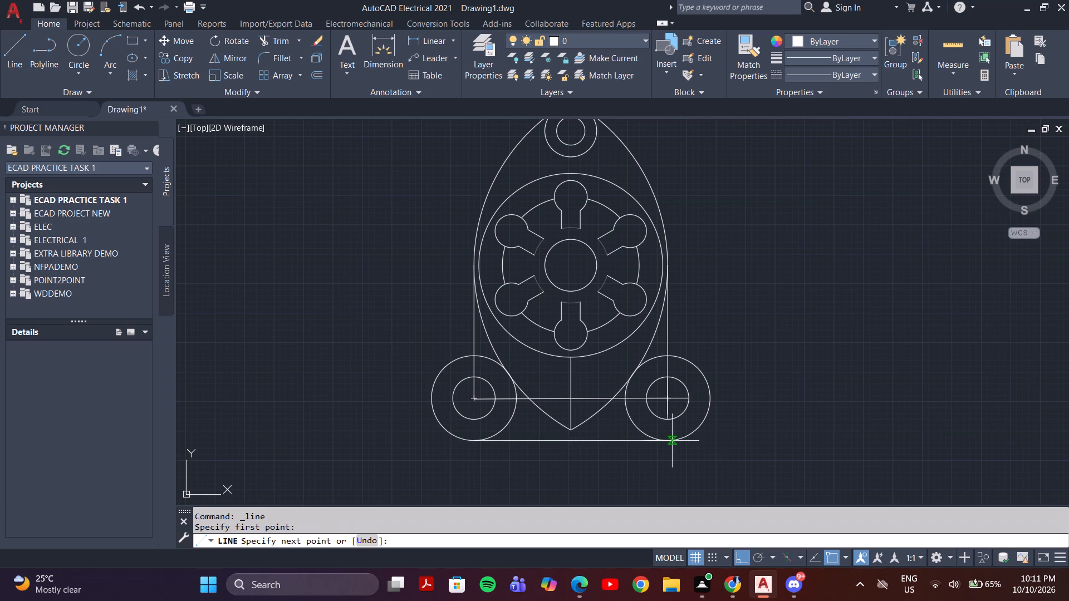
{"action": "left_click", "coordinate": [668, 442]}
{"action": "key", "text": "Escape"}
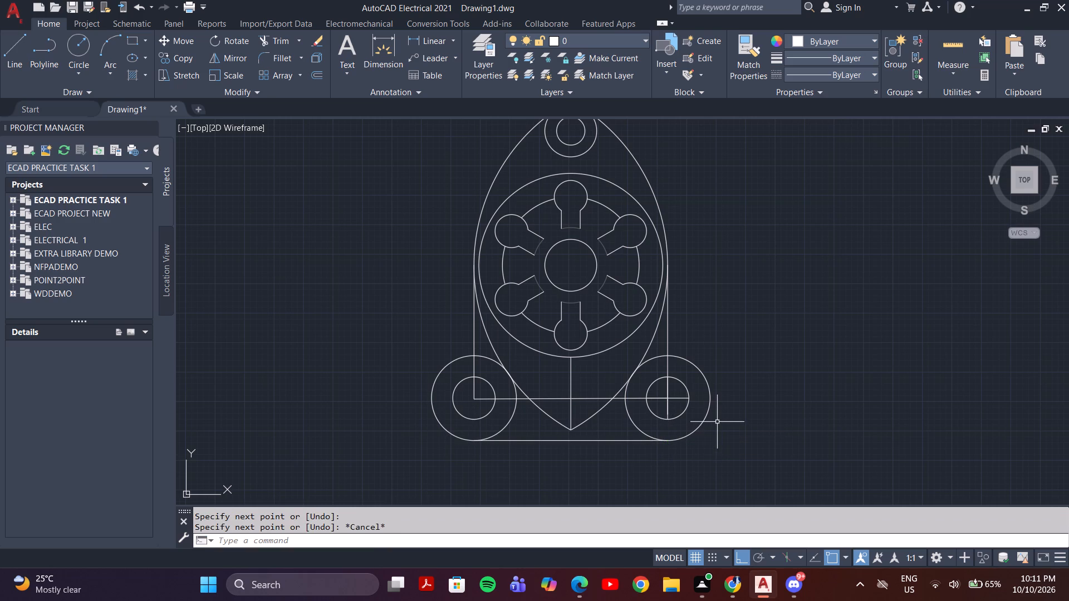
Trim away the vertical and horizontal line segments inside the lower-left pair of concentric circles.
{"action": "type", "text": "tr"}
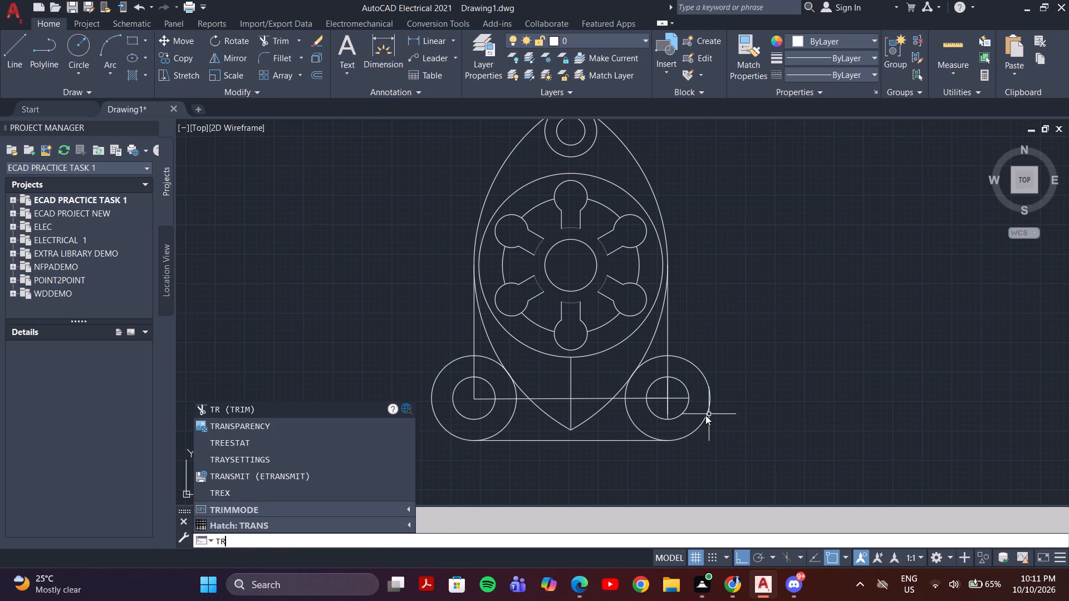
{"action": "key", "text": "Return"}
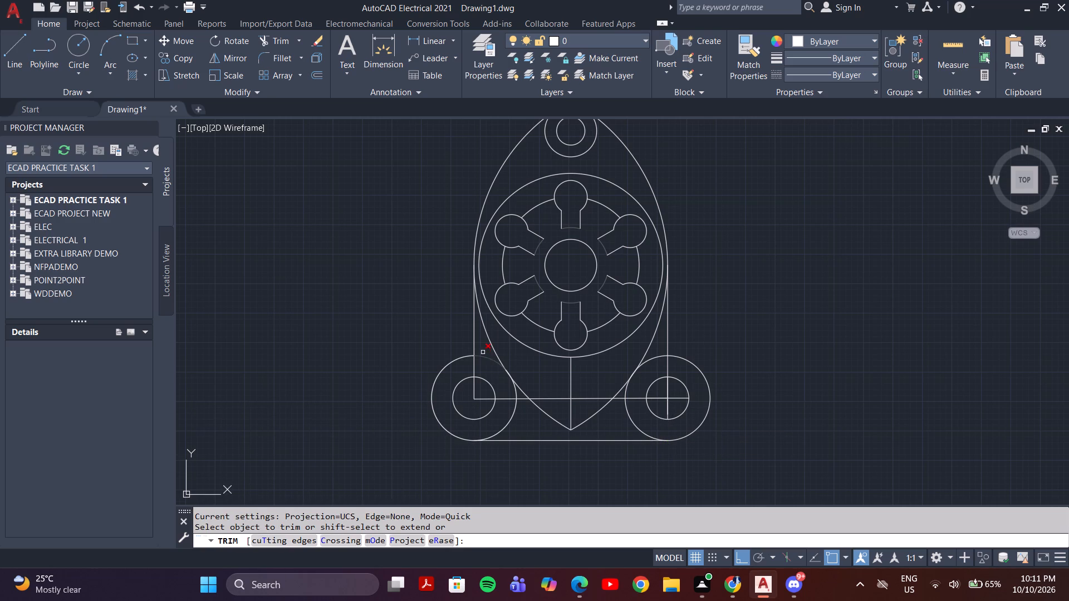
{"action": "left_click", "coordinate": [473, 341]}
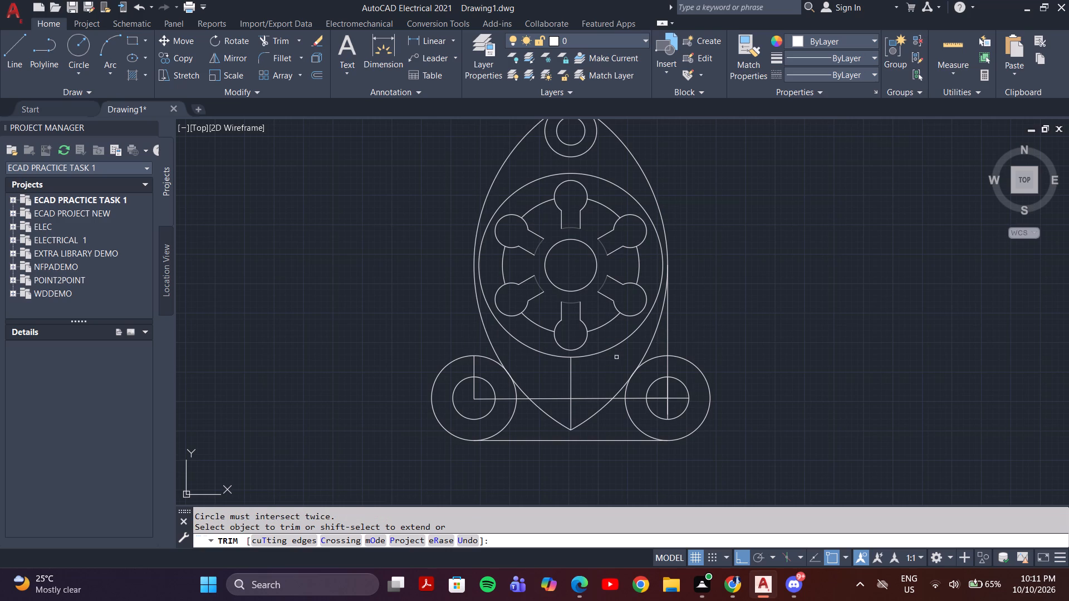
{"action": "key", "text": "ctrl+z"}
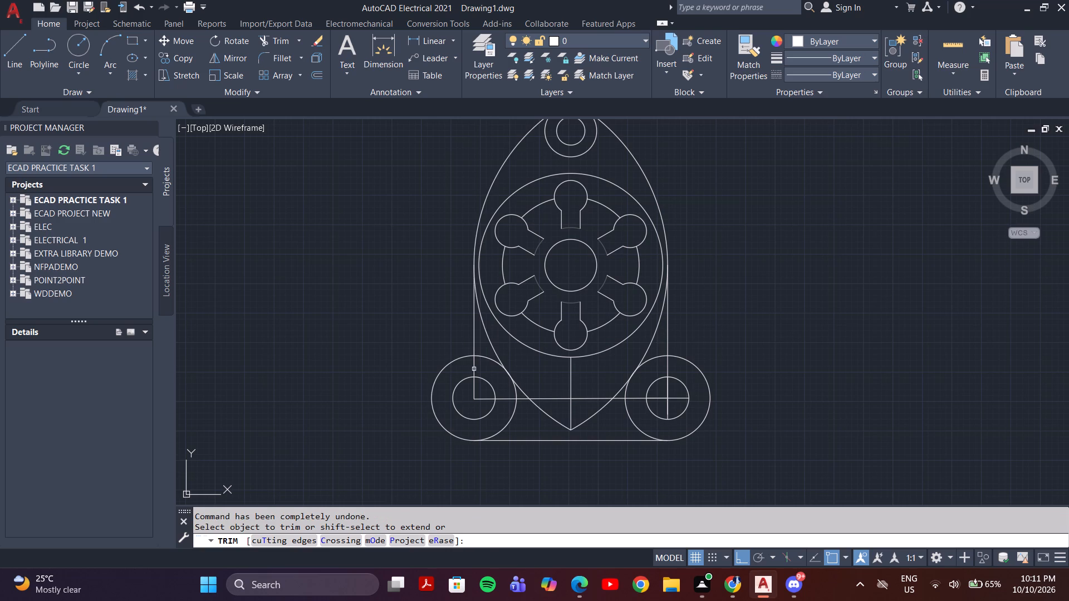
{"action": "left_click", "coordinate": [474, 369]}
{"action": "left_click", "coordinate": [473, 386]}
{"action": "left_click", "coordinate": [480, 397]}
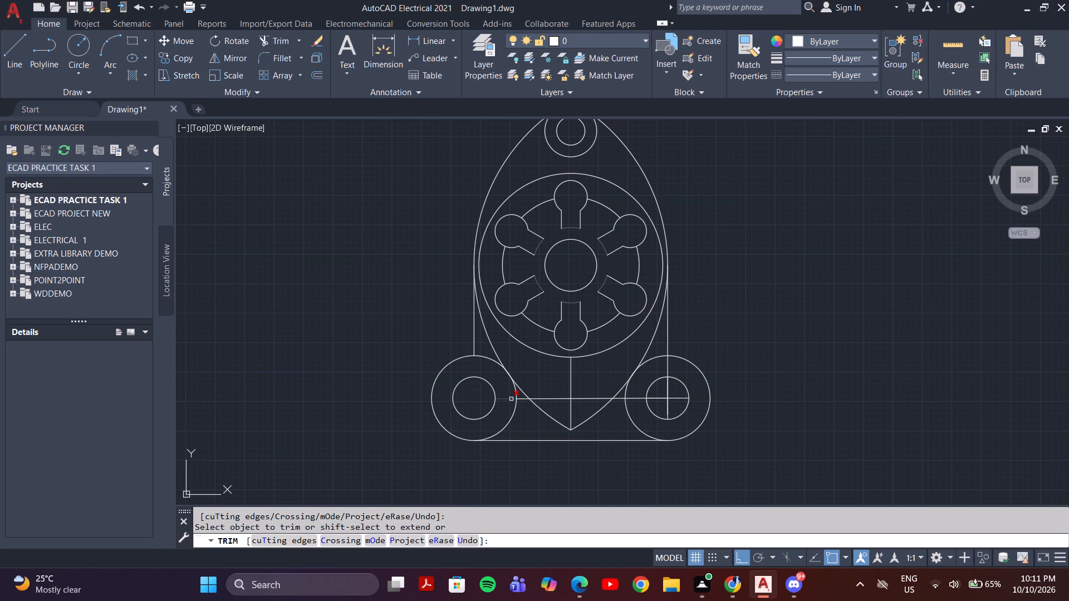
{"action": "left_click", "coordinate": [511, 399]}
Trim away the long horizontal centre line between the two lower outer circles.
{"action": "left_click", "coordinate": [543, 399]}
{"action": "scroll", "coordinate": [519, 398], "scroll_direction": "up", "scroll_amount": 3}
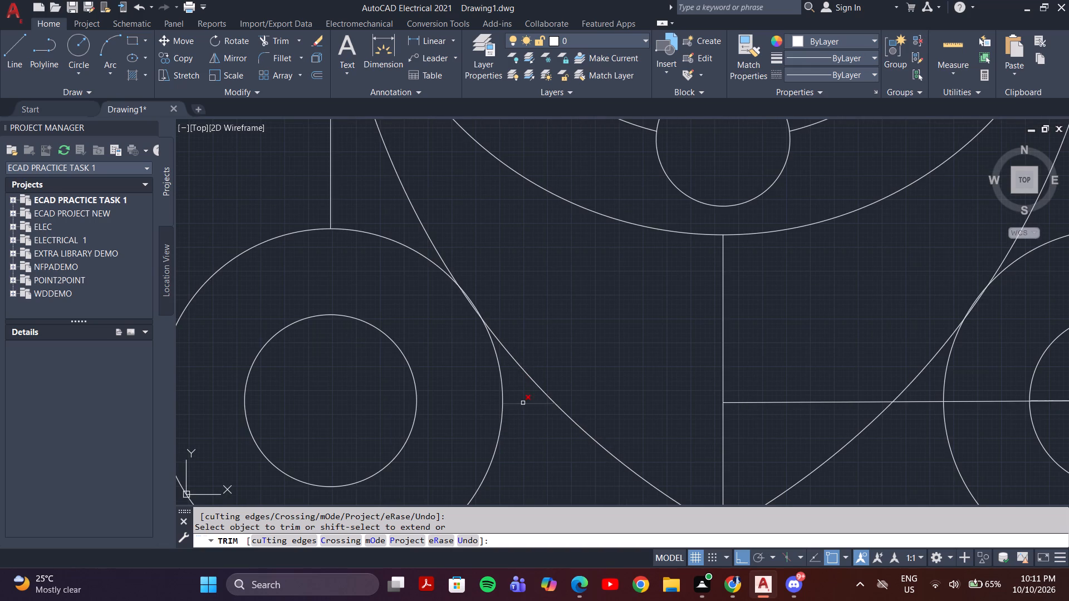
{"action": "left_click", "coordinate": [523, 403]}
{"action": "left_click", "coordinate": [748, 400]}
{"action": "left_click", "coordinate": [748, 403]}
{"action": "scroll", "coordinate": [747, 407], "scroll_direction": "down", "scroll_amount": 5}
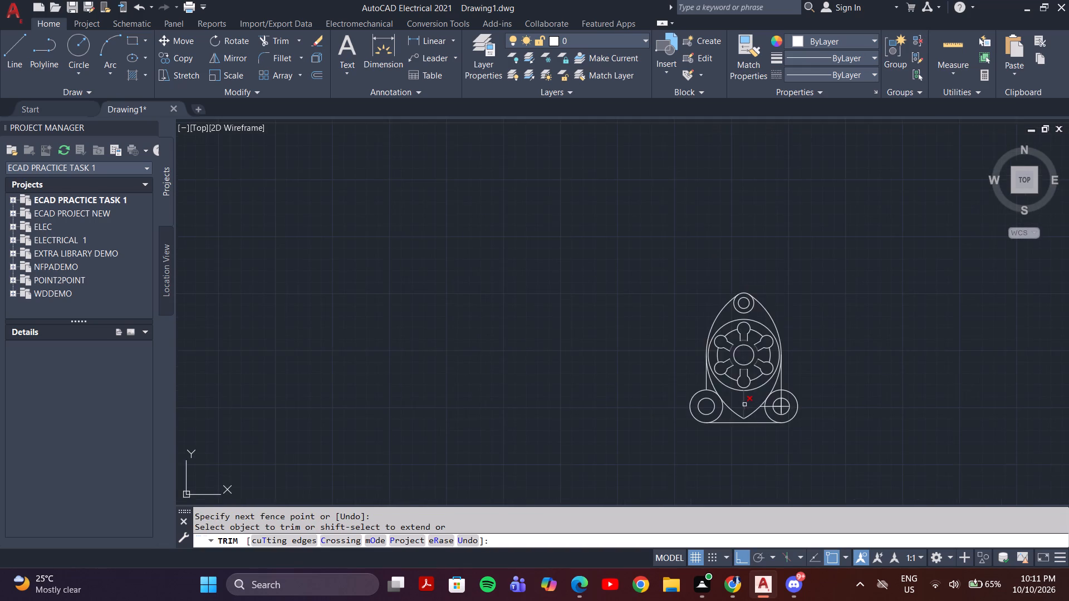
{"action": "middle_click_drag", "start_coordinate": [730, 405], "coordinate": [615, 411]}
{"action": "scroll", "coordinate": [623, 410], "scroll_direction": "up", "scroll_amount": 6}
{"action": "middle_click", "coordinate": [625, 410]}
{"action": "scroll", "coordinate": [625, 410], "scroll_direction": "down", "scroll_amount": 3}
{"action": "middle_click_drag", "start_coordinate": [675, 417], "coordinate": [608, 424]}
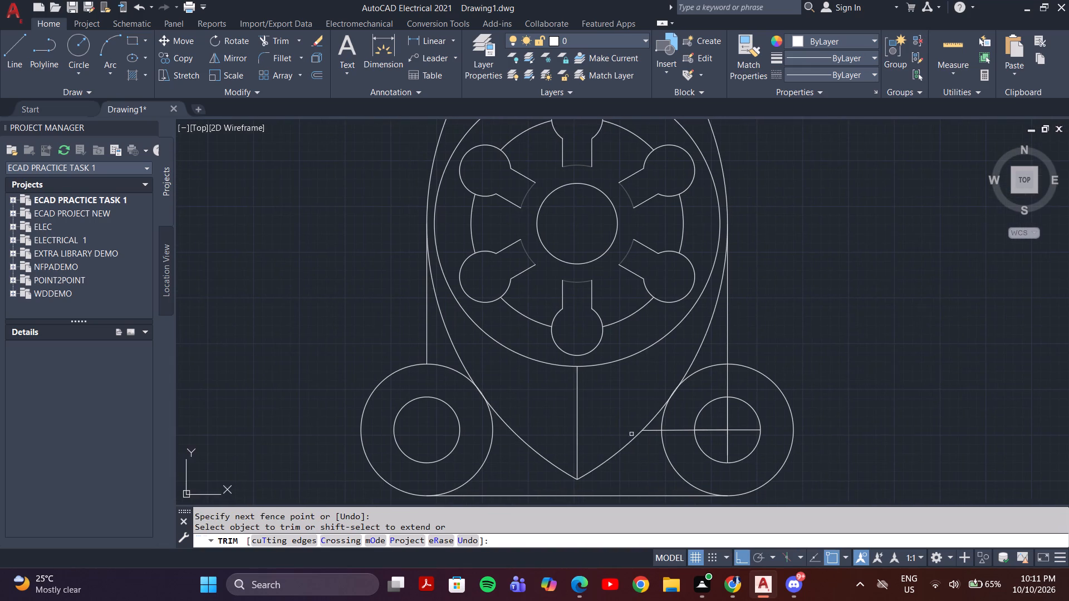
{"action": "scroll", "coordinate": [636, 436], "scroll_direction": "up", "scroll_amount": 4}
{"action": "left_click", "coordinate": [748, 416]}
{"action": "left_click", "coordinate": [754, 385]}
Trim the remaining horizontal line inside the lower-right outer circle, plus the vertical line within its inner circle.
{"action": "scroll", "coordinate": [752, 386], "scroll_direction": "down", "scroll_amount": 3}
{"action": "middle_click_drag", "start_coordinate": [774, 384], "coordinate": [572, 412]}
{"action": "left_click", "coordinate": [585, 405]}
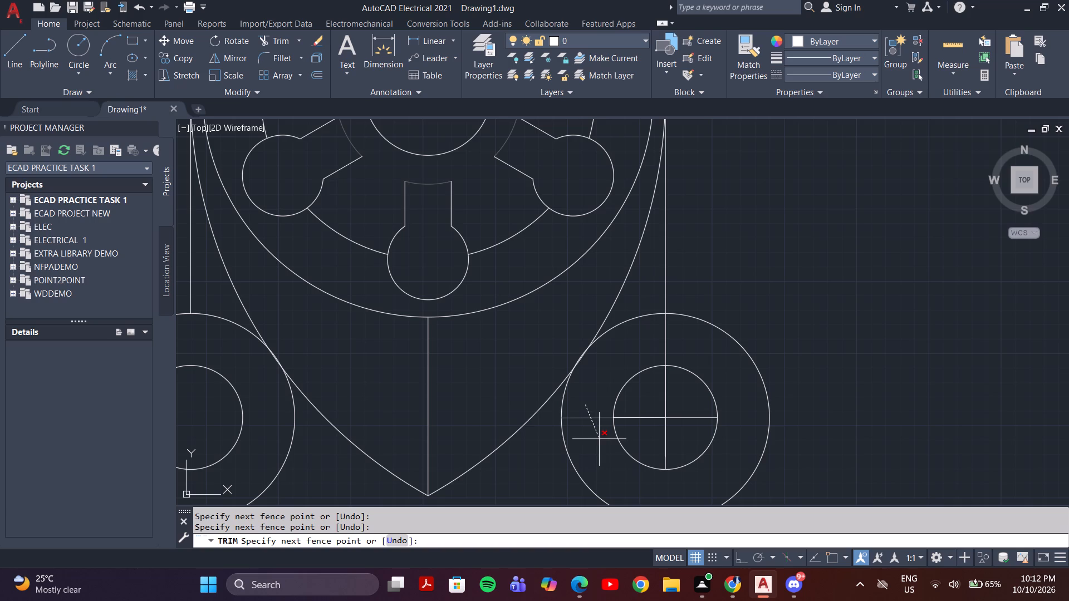
{"action": "left_click", "coordinate": [605, 447]}
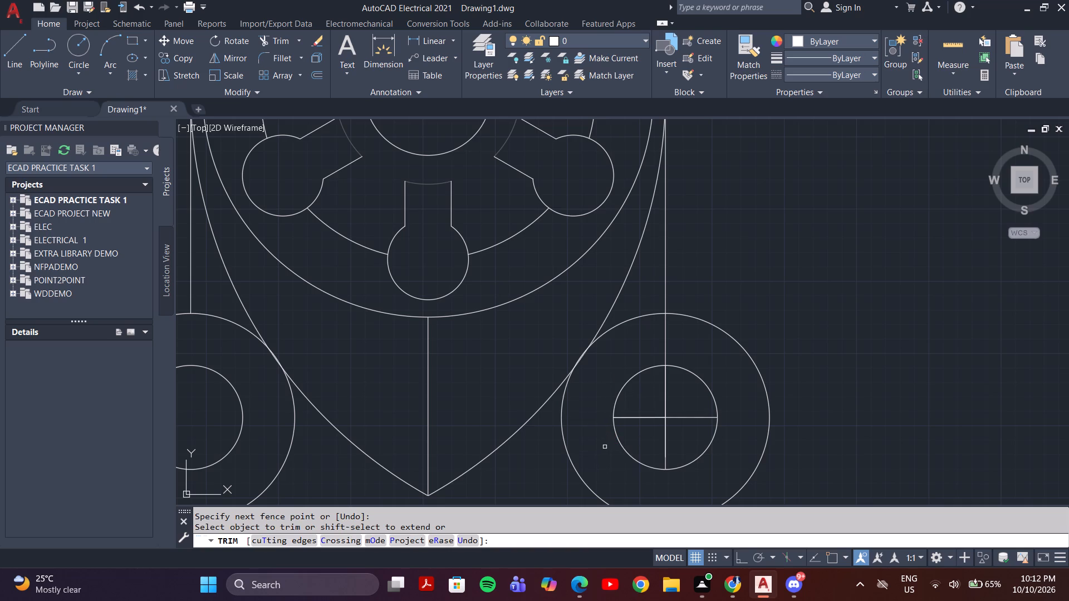
{"action": "scroll", "coordinate": [604, 449], "scroll_direction": "down", "scroll_amount": 2}
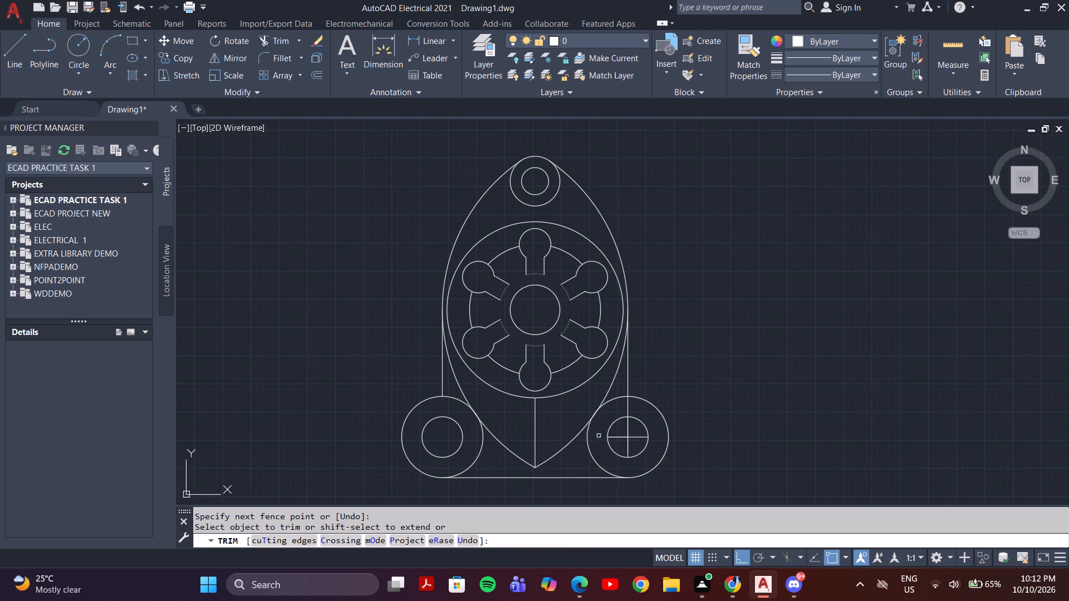
{"action": "scroll", "coordinate": [599, 436], "scroll_direction": "up", "scroll_amount": 1}
{"action": "left_click_drag", "start_coordinate": [660, 427], "coordinate": [646, 456]}
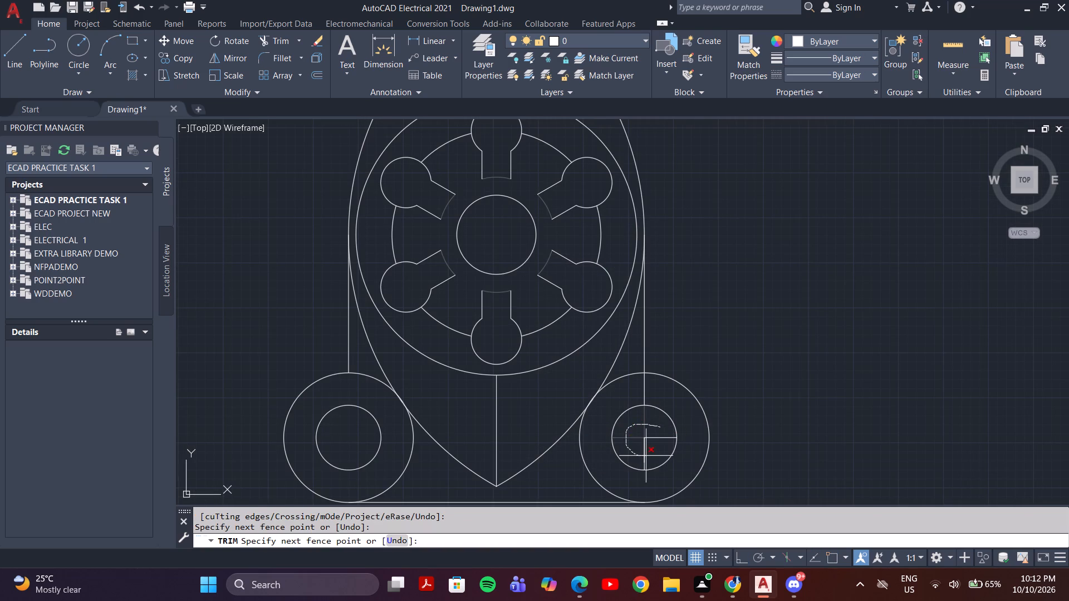
{"action": "left_click_drag", "start_coordinate": [646, 456], "coordinate": [652, 432]}
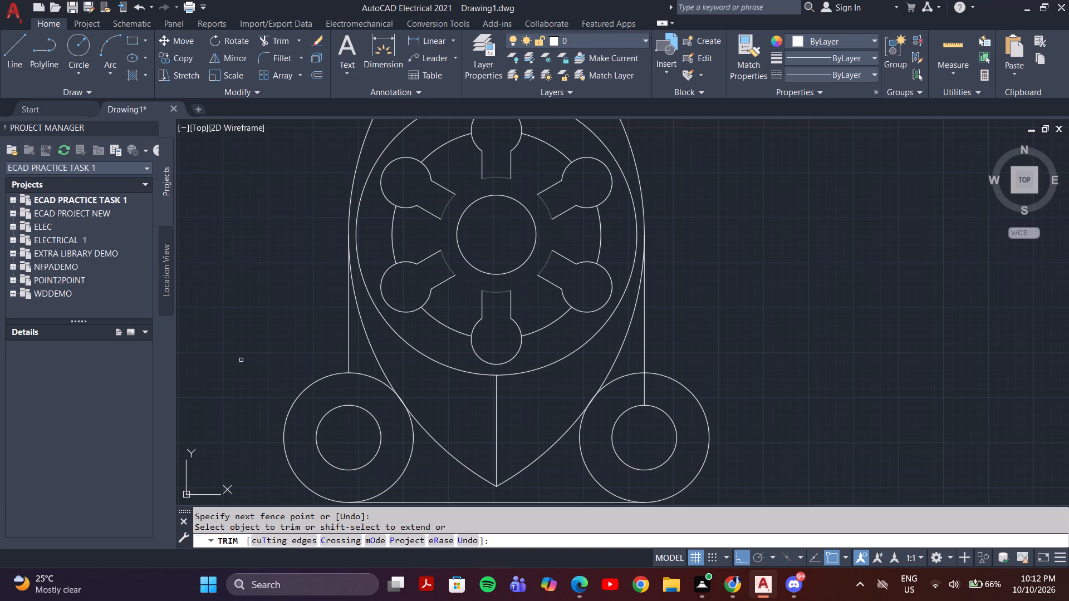
Fillet the lower-left outer circle to the left vertical side line with a 20 mm radius.
{"action": "scroll", "coordinate": [283, 280], "scroll_direction": "down", "scroll_amount": 2}
{"action": "scroll", "coordinate": [319, 280], "scroll_direction": "up", "scroll_amount": 2}
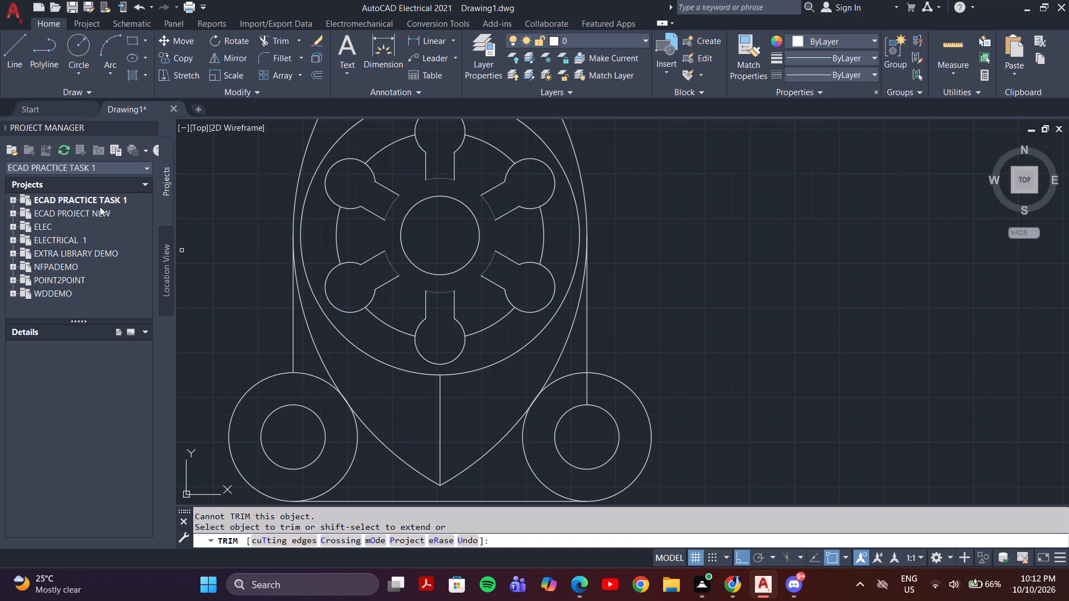
{"action": "left_click", "coordinate": [281, 61]}
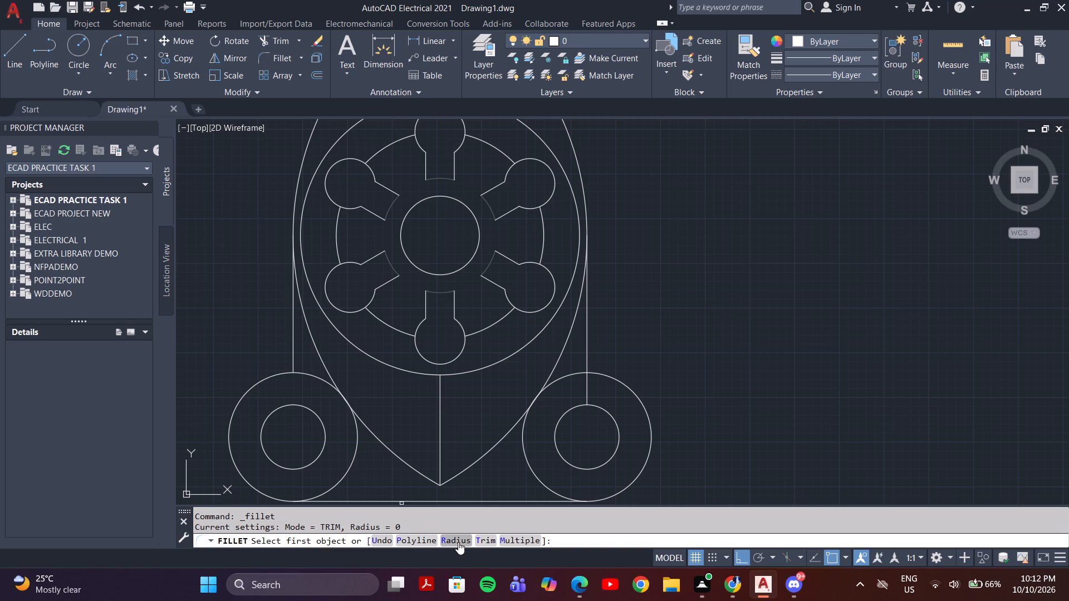
{"action": "left_click", "coordinate": [459, 539]}
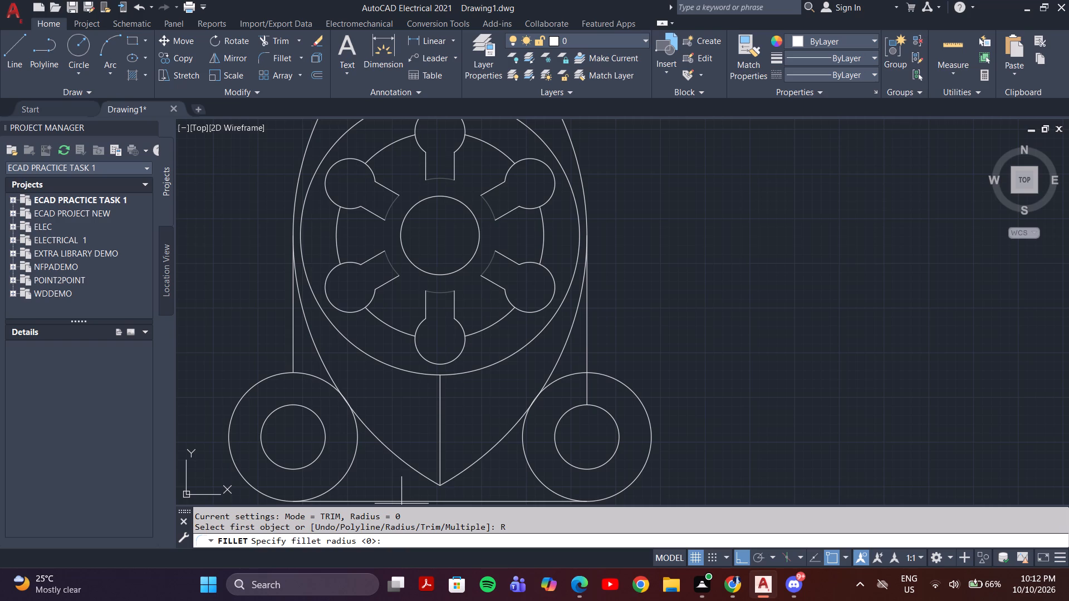
{"action": "left_click", "coordinate": [441, 536]}
{"action": "type", "text": "20"}
{"action": "key", "text": "Return"}
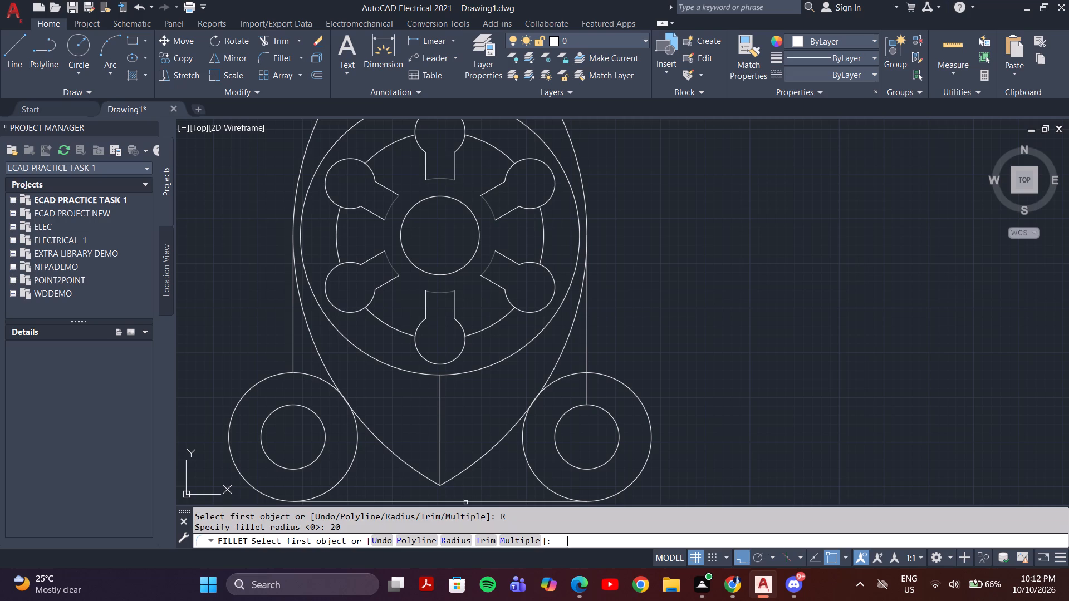
{"action": "left_click", "coordinate": [260, 379]}
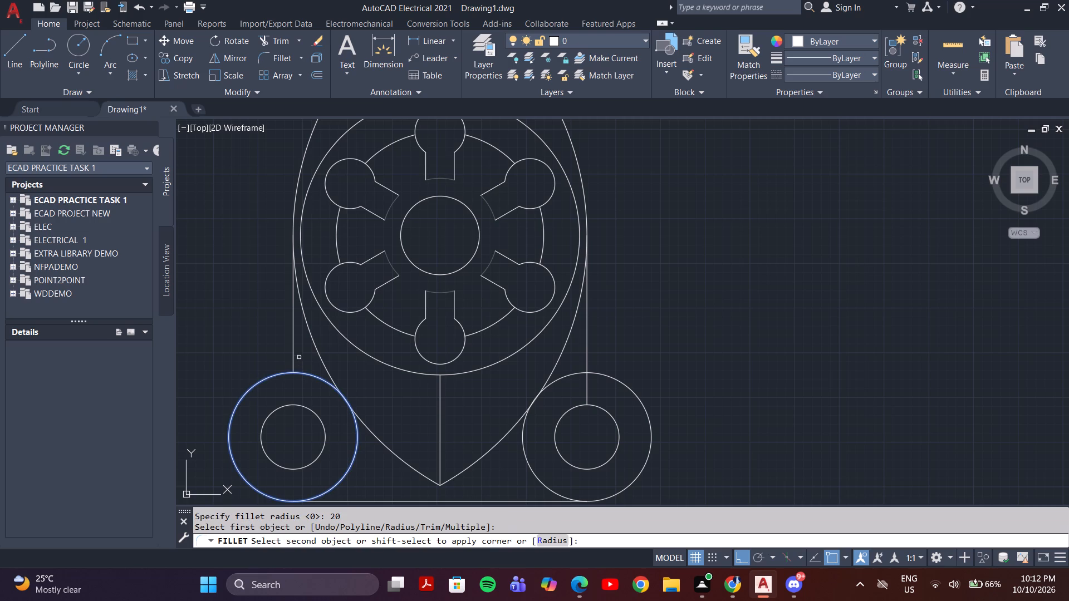
{"action": "left_click", "coordinate": [293, 352]}
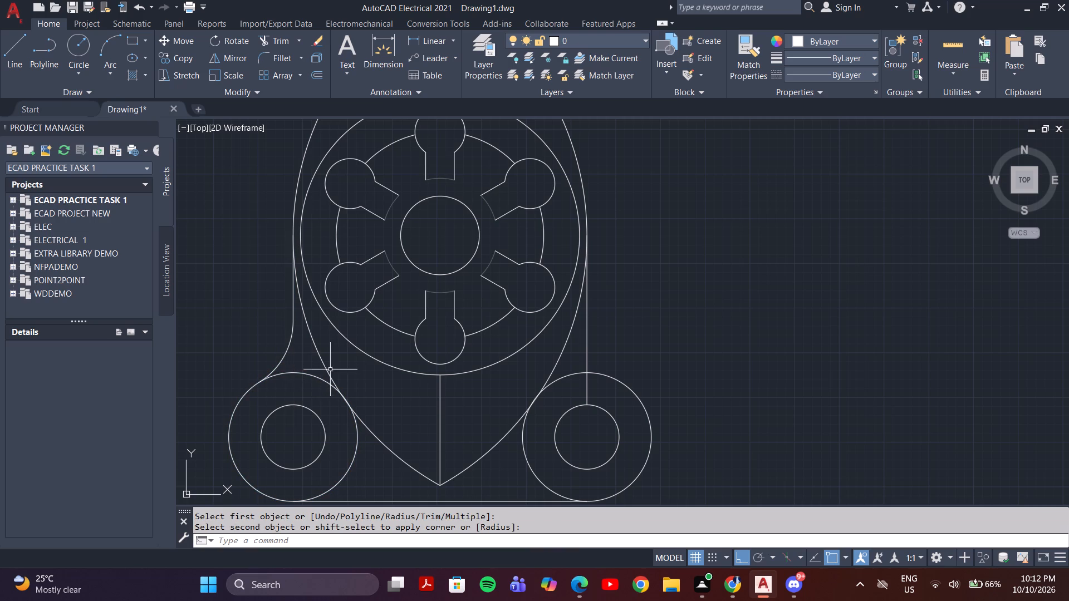
Fillet the right vertical side line to the lower-right outer circle with a 20 mm radius.
{"action": "middle_click_drag", "start_coordinate": [352, 371], "coordinate": [332, 406]}
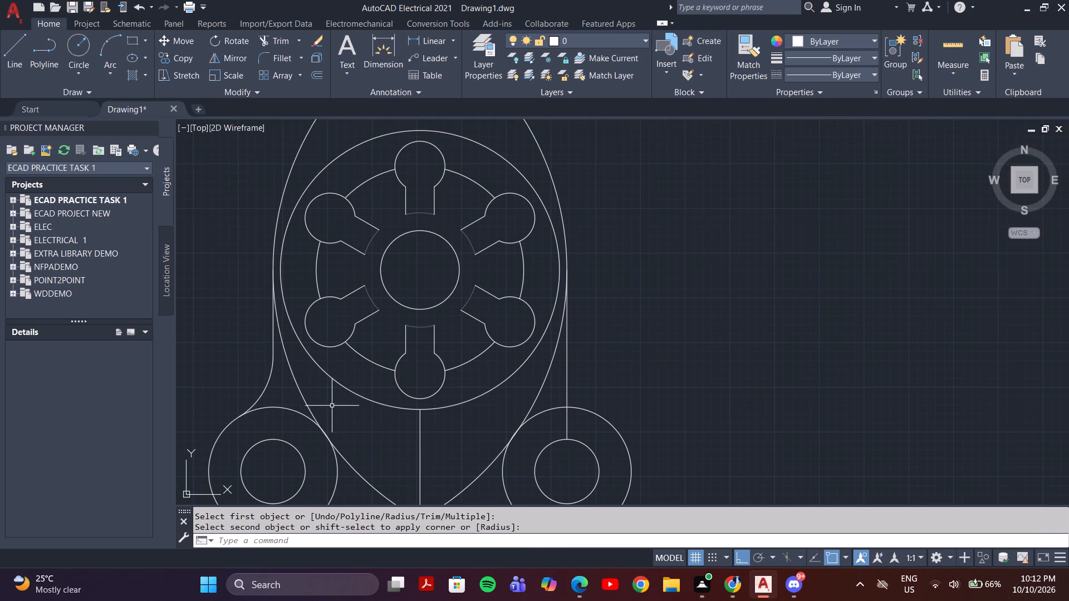
{"action": "left_click", "coordinate": [567, 385]}
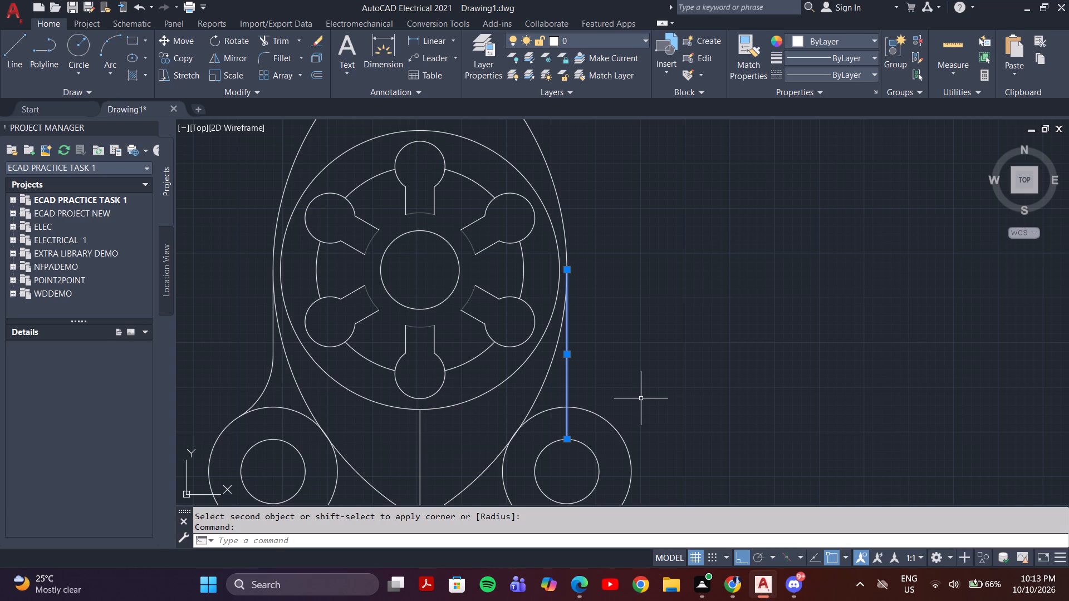
{"action": "key", "text": "Escape"}
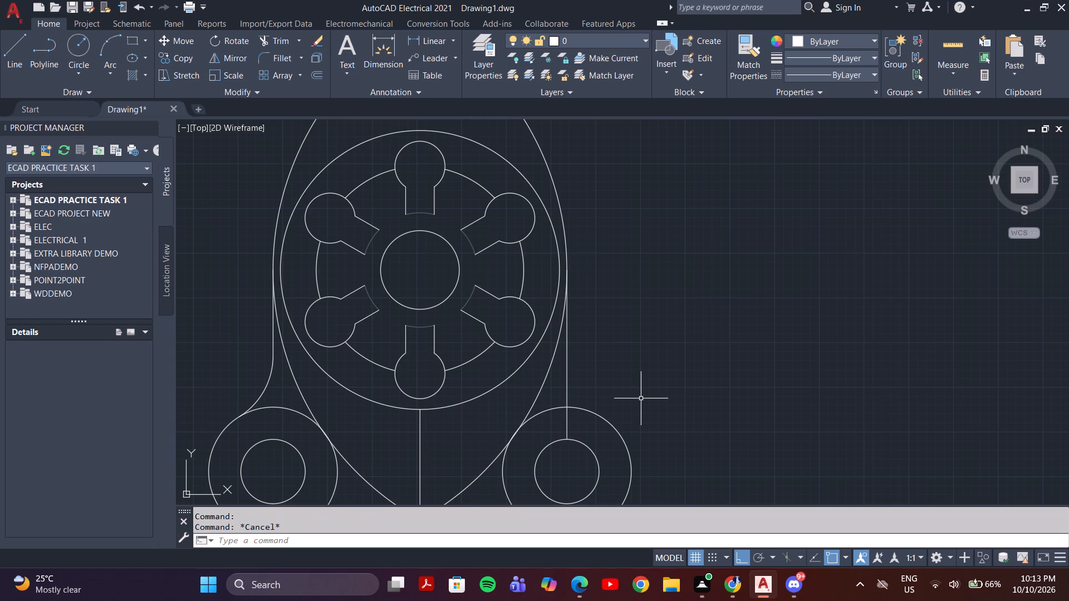
{"action": "key", "text": "f"}
{"action": "key", "text": "Return"}
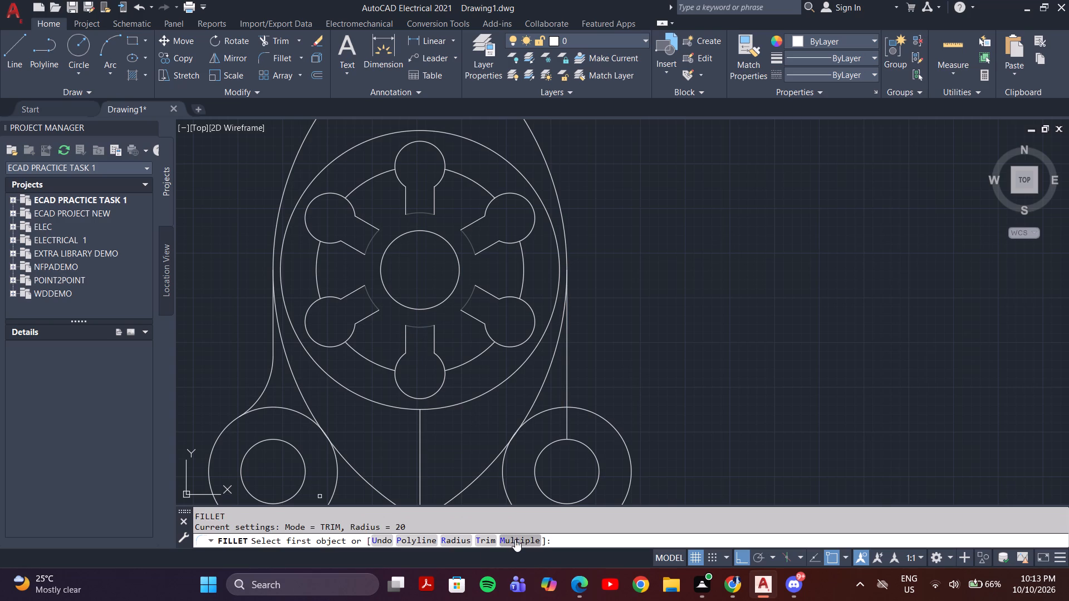
{"action": "left_click", "coordinate": [460, 539]}
{"action": "left_click", "coordinate": [454, 539]}
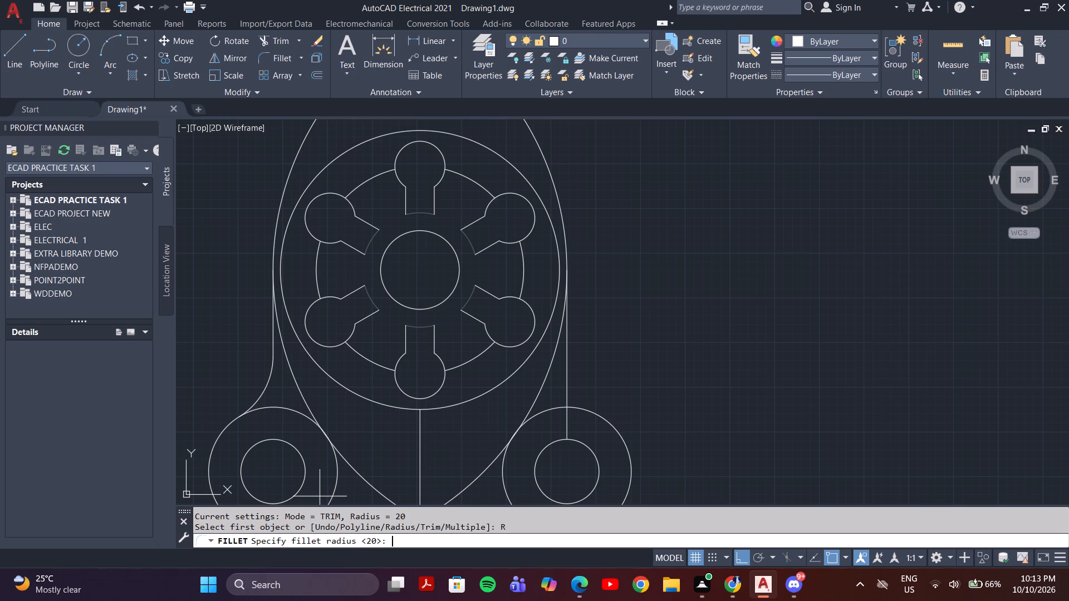
{"action": "key", "text": "Return"}
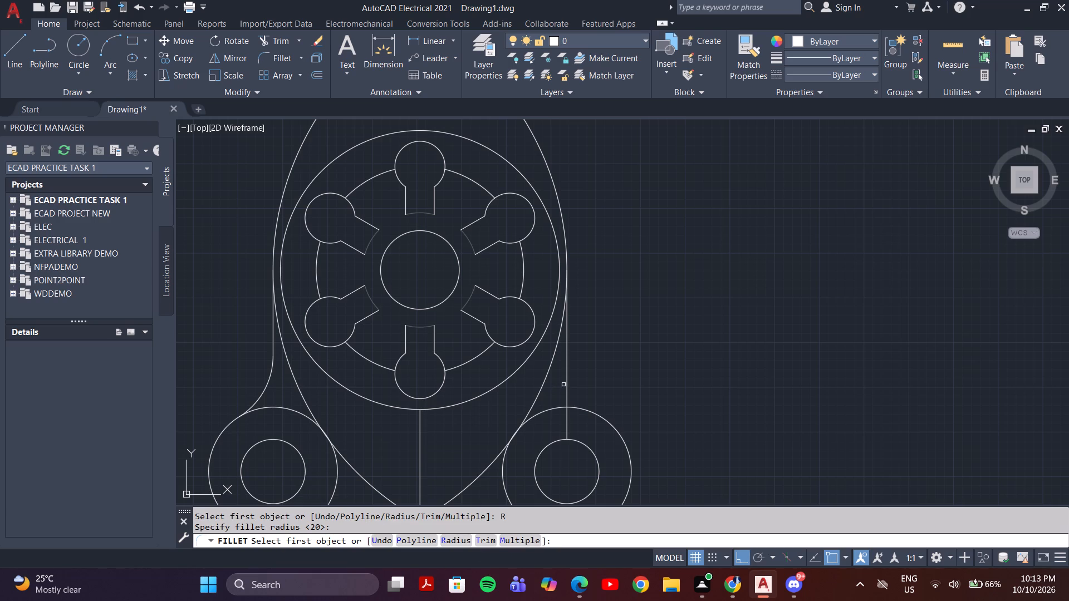
{"action": "left_click", "coordinate": [567, 383]}
{"action": "left_click", "coordinate": [602, 417]}
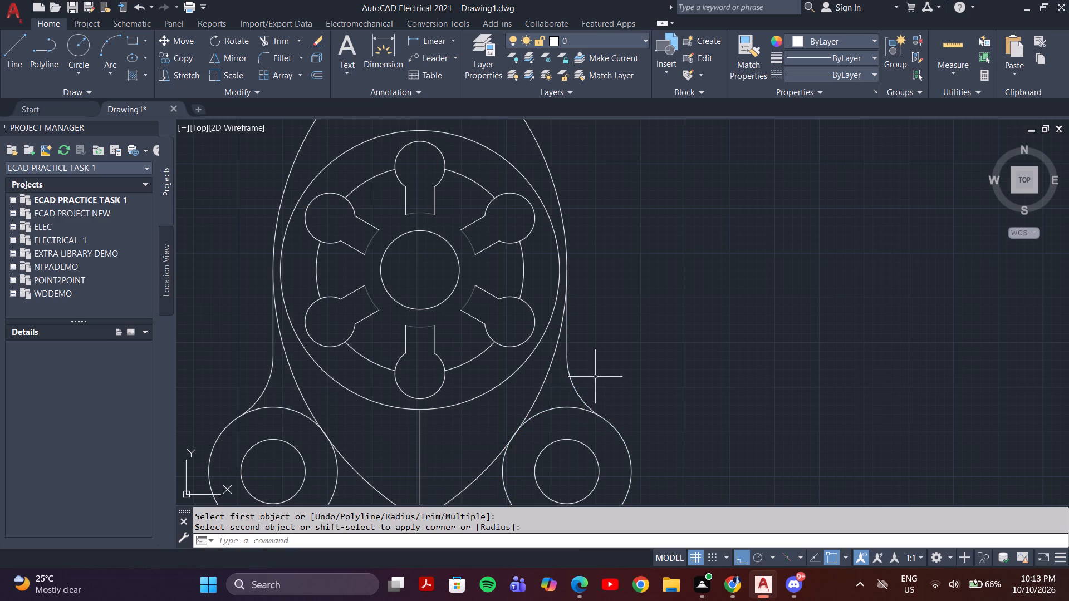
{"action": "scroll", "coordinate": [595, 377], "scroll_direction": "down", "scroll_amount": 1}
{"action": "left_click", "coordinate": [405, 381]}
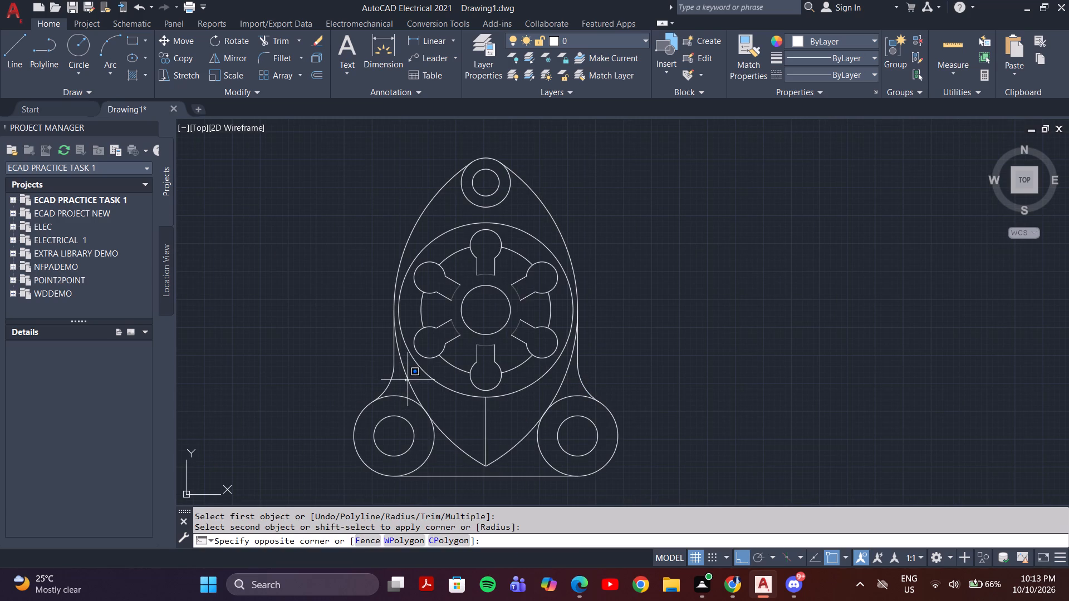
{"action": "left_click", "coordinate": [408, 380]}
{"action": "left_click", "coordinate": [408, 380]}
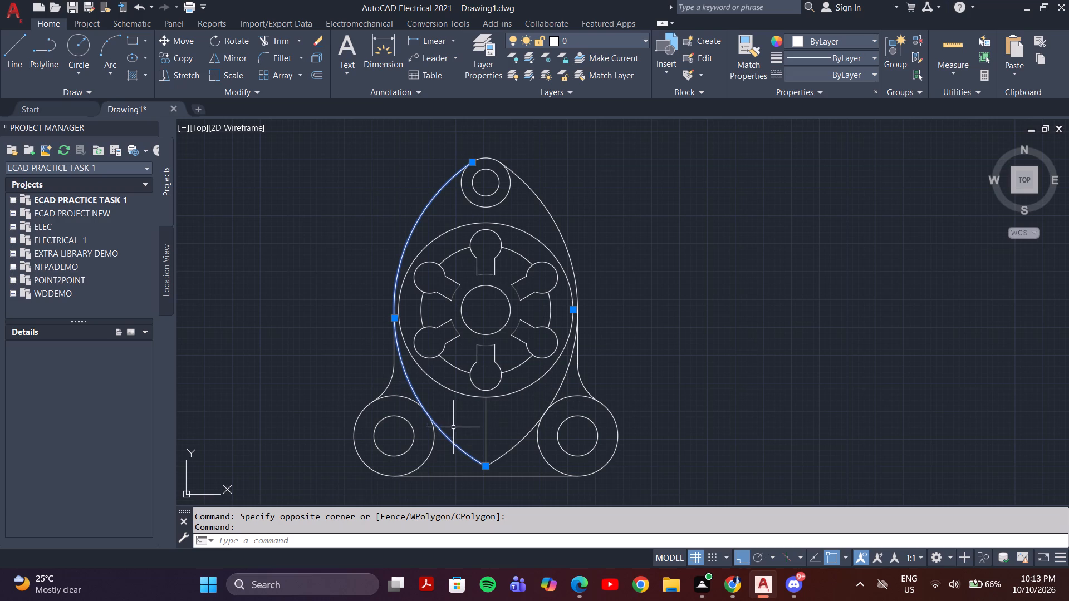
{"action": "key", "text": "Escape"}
Trim away the lower portions of both oval arcs inside the side lines and the vertical centre line below the disc.
{"action": "scroll", "coordinate": [421, 337], "scroll_direction": "up", "scroll_amount": 2}
{"action": "scroll", "coordinate": [412, 351], "scroll_direction": "down", "scroll_amount": 2}
{"action": "type", "text": "tr"}
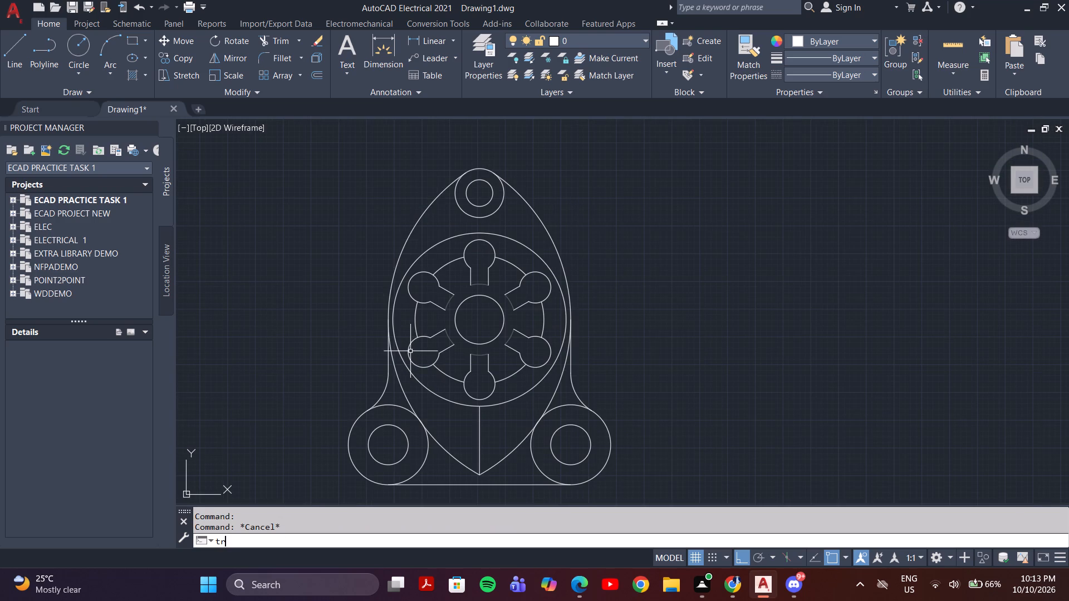
{"action": "key", "text": "Return"}
{"action": "left_click", "coordinate": [401, 381]}
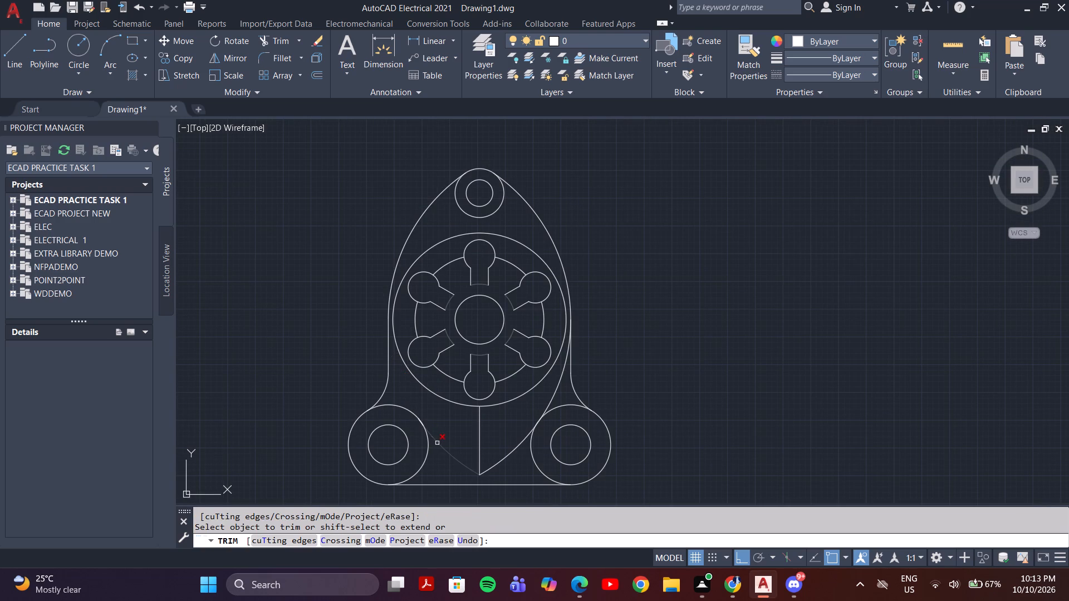
{"action": "left_click", "coordinate": [437, 443]}
{"action": "left_click", "coordinate": [509, 456]}
{"action": "left_click", "coordinate": [503, 444]}
{"action": "left_click", "coordinate": [460, 447]}
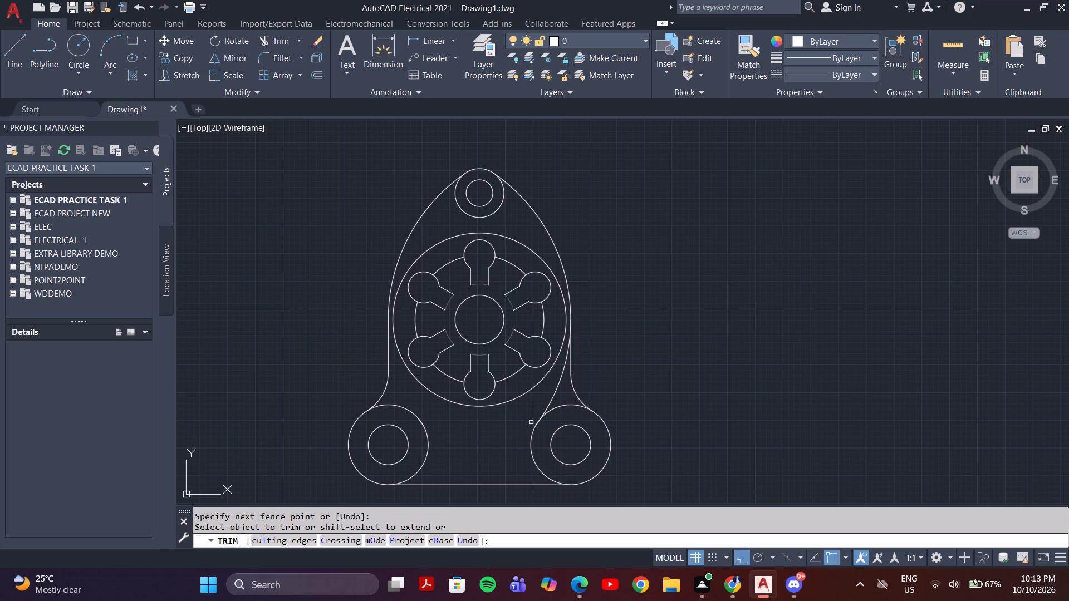
{"action": "left_click", "coordinate": [553, 396]}
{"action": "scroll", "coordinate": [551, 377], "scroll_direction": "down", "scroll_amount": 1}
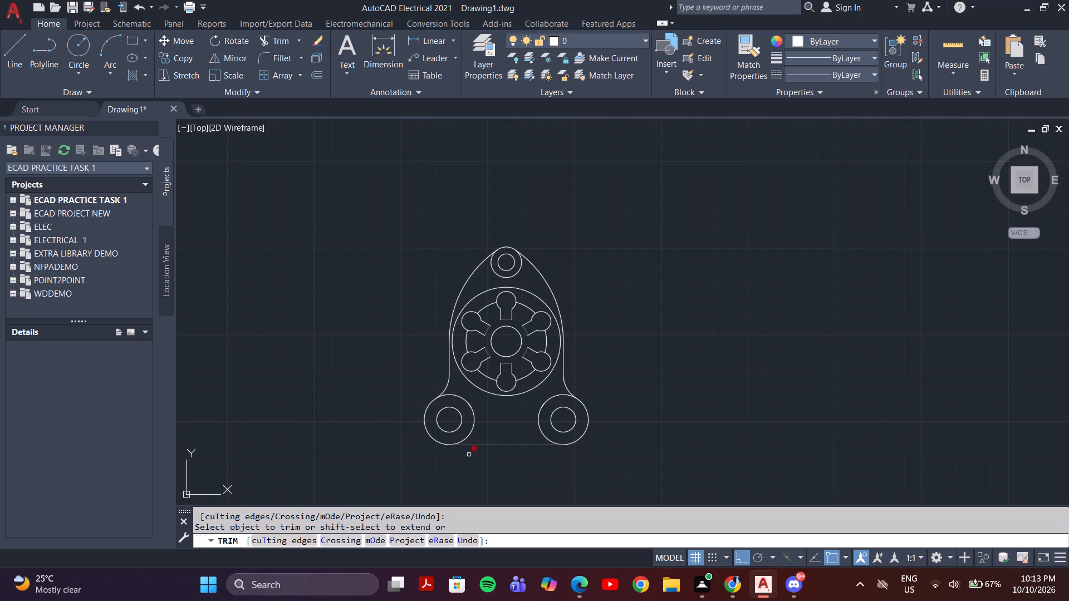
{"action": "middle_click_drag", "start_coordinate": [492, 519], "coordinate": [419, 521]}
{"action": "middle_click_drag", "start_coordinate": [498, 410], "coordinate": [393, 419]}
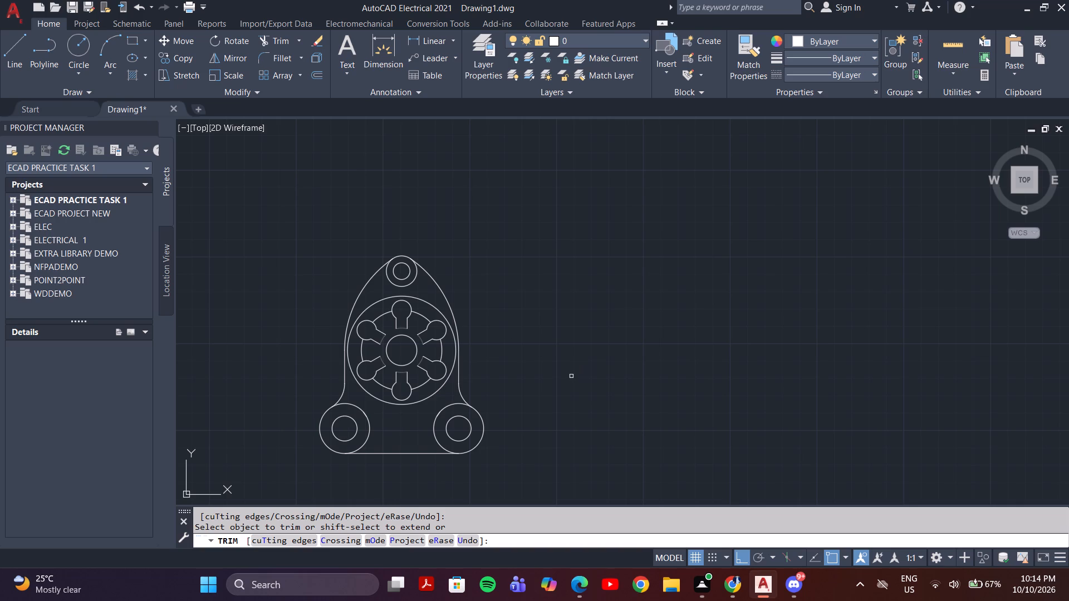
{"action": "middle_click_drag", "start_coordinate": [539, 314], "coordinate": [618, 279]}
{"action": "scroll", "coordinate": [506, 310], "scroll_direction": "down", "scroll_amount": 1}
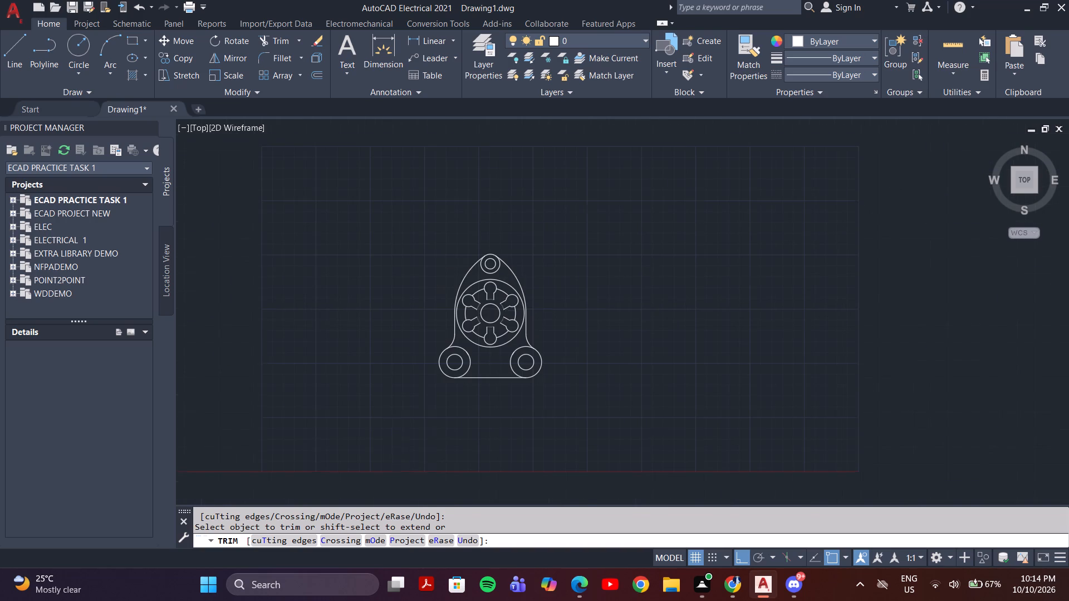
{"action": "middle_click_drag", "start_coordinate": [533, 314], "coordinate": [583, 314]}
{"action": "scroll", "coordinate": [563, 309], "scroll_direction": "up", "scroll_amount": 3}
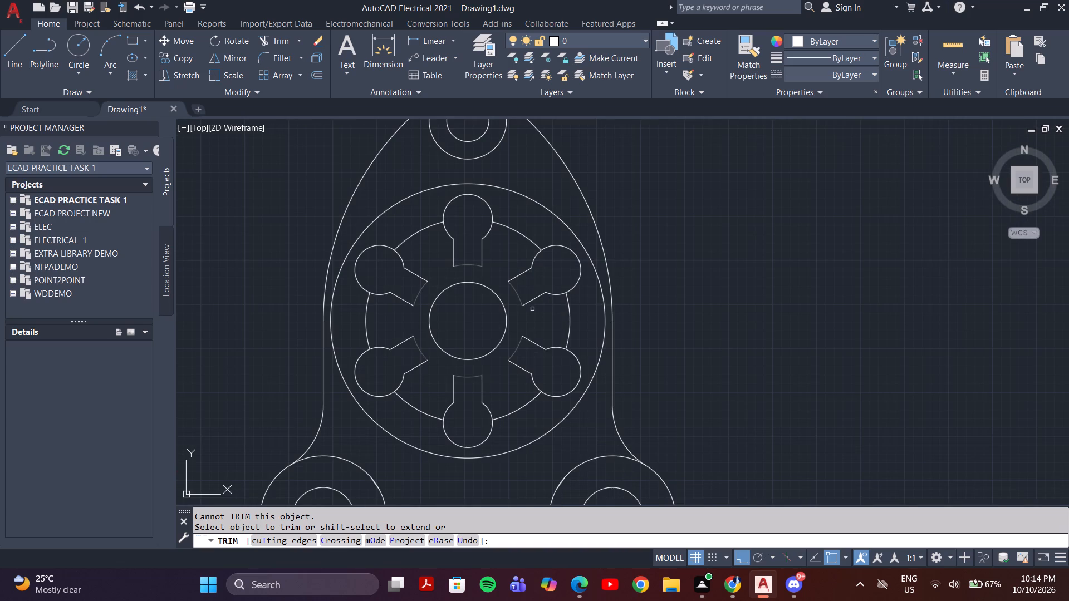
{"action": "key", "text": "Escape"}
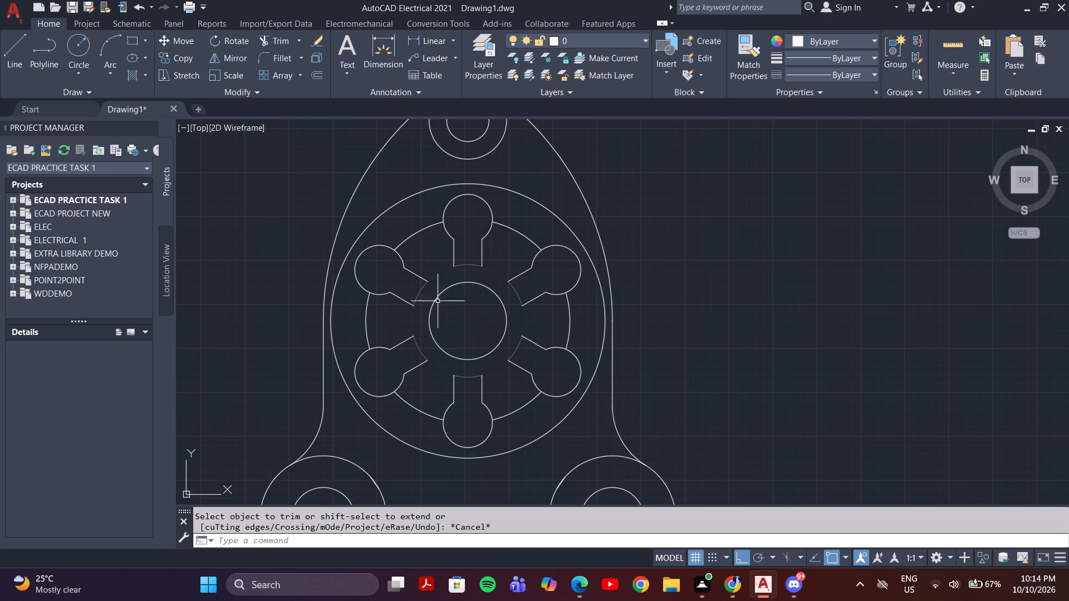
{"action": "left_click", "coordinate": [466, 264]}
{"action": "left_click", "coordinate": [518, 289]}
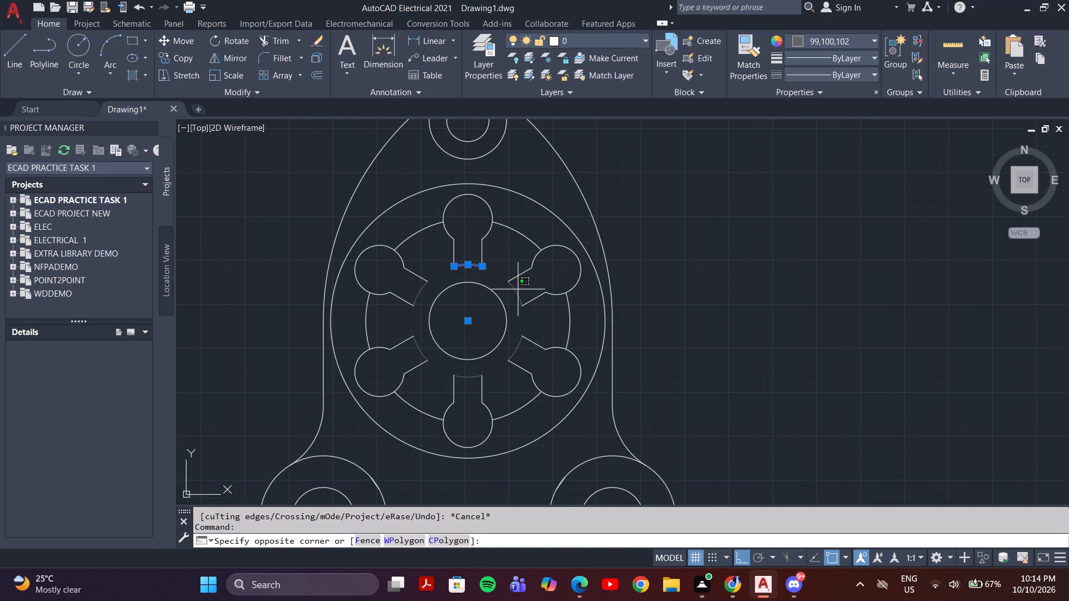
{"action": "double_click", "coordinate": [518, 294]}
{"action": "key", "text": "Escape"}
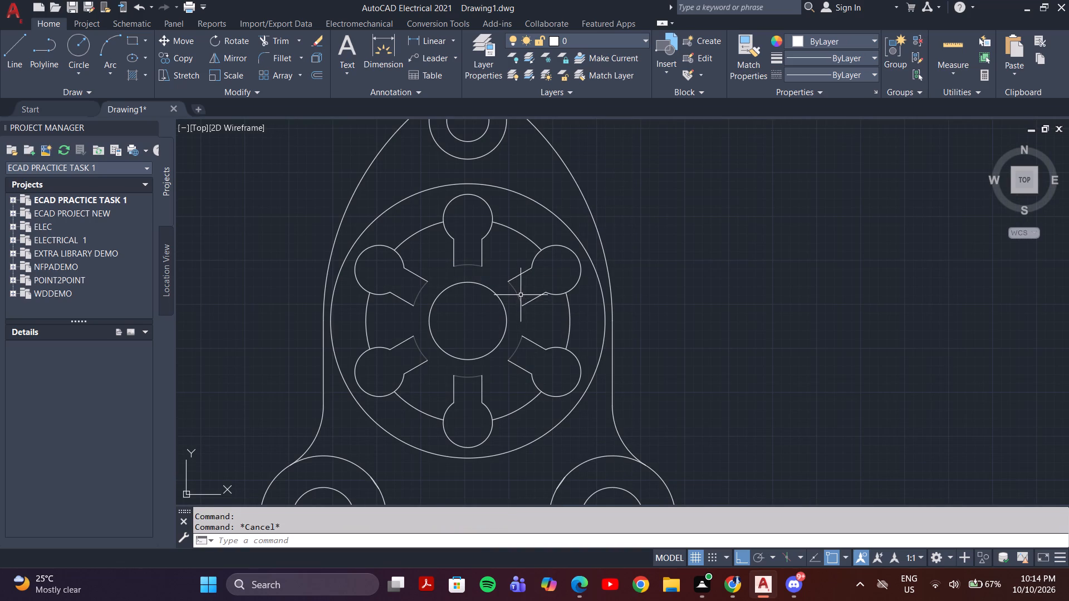
Change the colour of the six short grey arcs closing the inner ends of the keyhole slots to ByLayer.
{"action": "left_click", "coordinate": [519, 295]}
{"action": "left_click", "coordinate": [467, 265]}
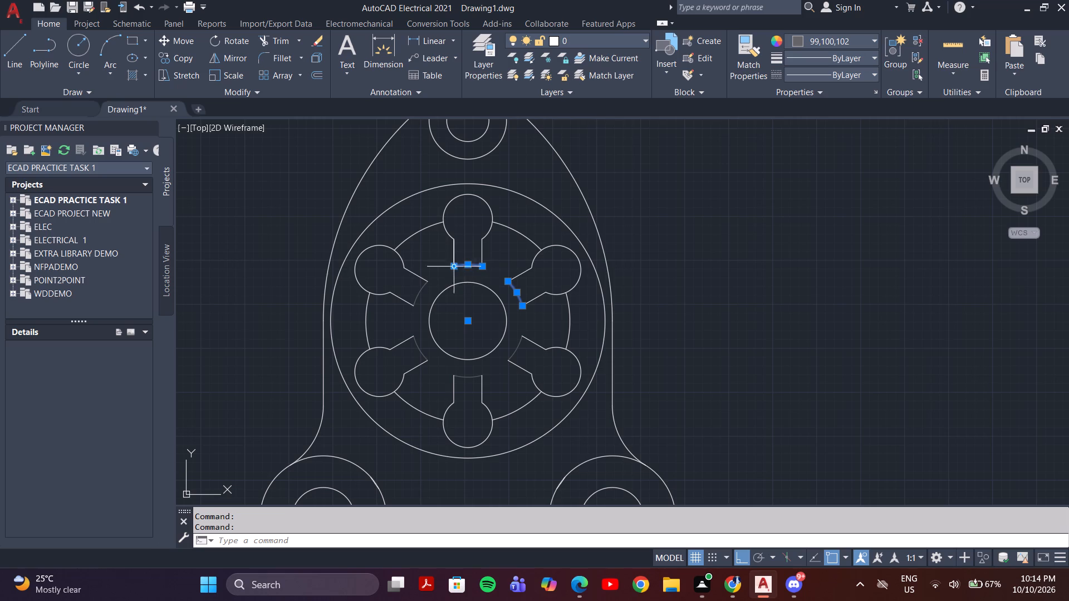
{"action": "left_click", "coordinate": [423, 288]}
{"action": "left_click", "coordinate": [415, 348]}
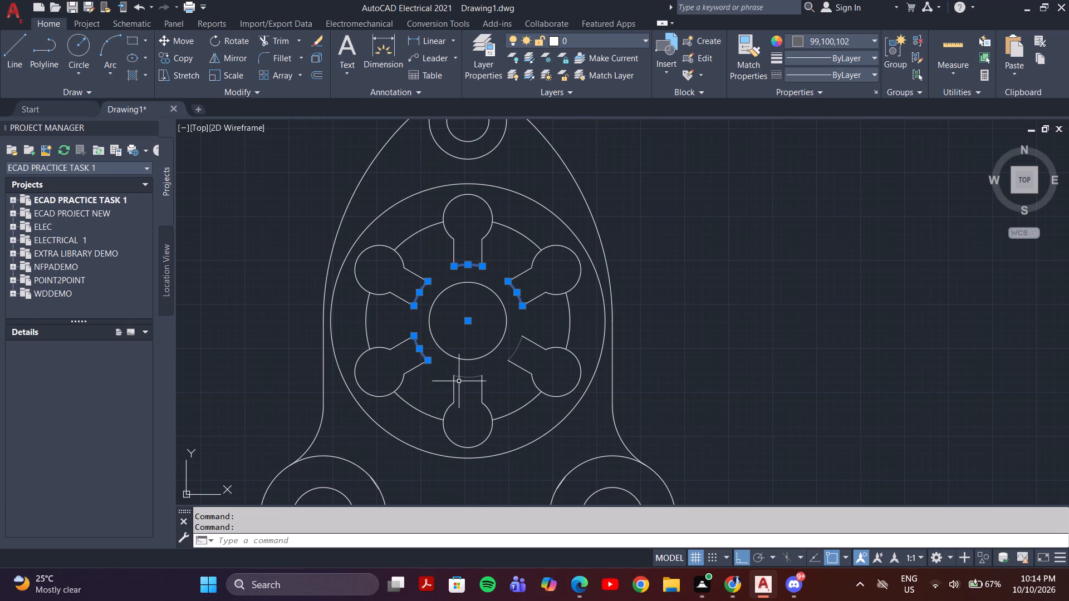
{"action": "left_click", "coordinate": [463, 378]}
{"action": "left_click", "coordinate": [517, 349]}
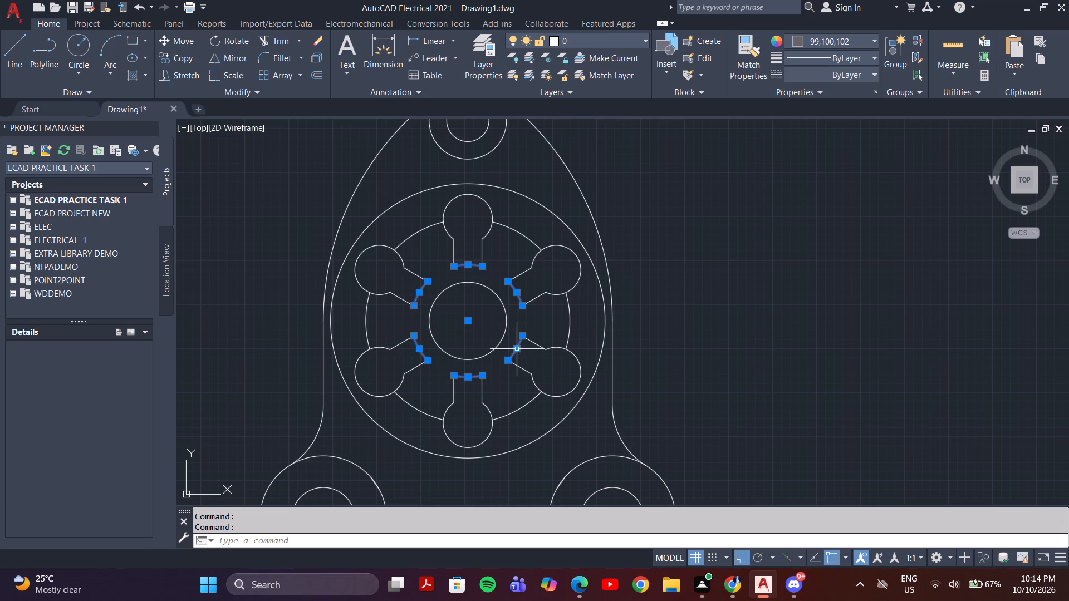
{"action": "left_click", "coordinate": [852, 40]}
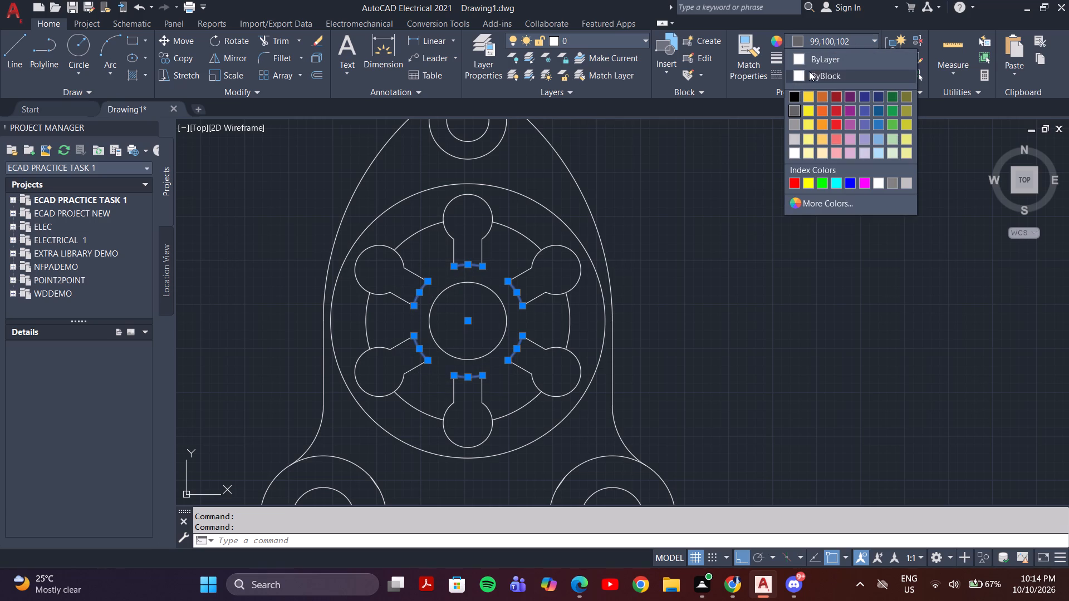
{"action": "left_click", "coordinate": [807, 58]}
{"action": "key", "text": "Return"}
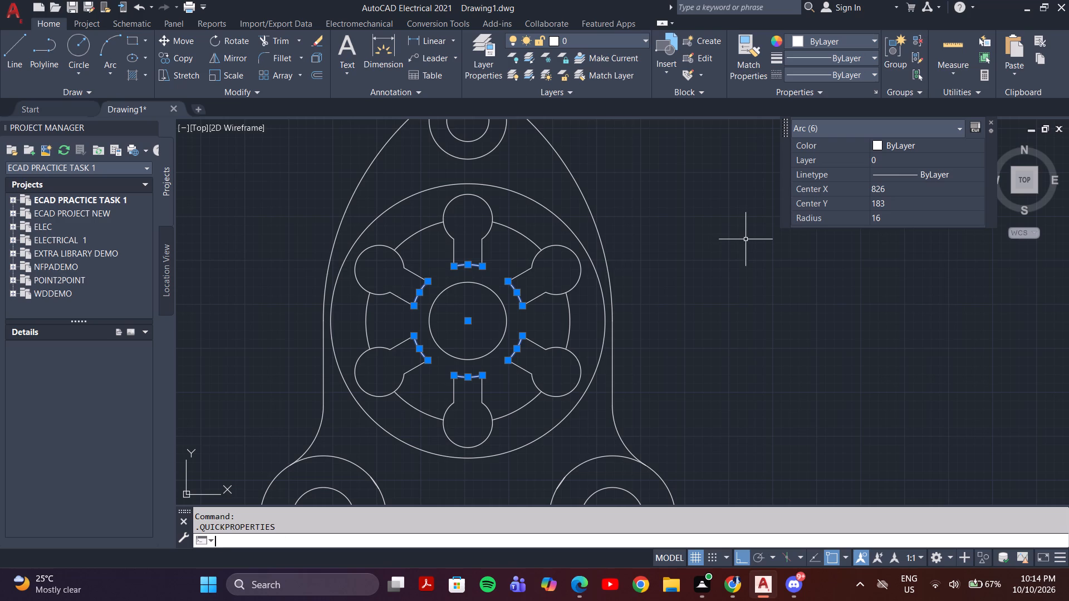
{"action": "left_click", "coordinate": [991, 119]}
{"action": "left_click", "coordinate": [990, 120]}
{"action": "scroll", "coordinate": [539, 279], "scroll_direction": "down", "scroll_amount": 2}
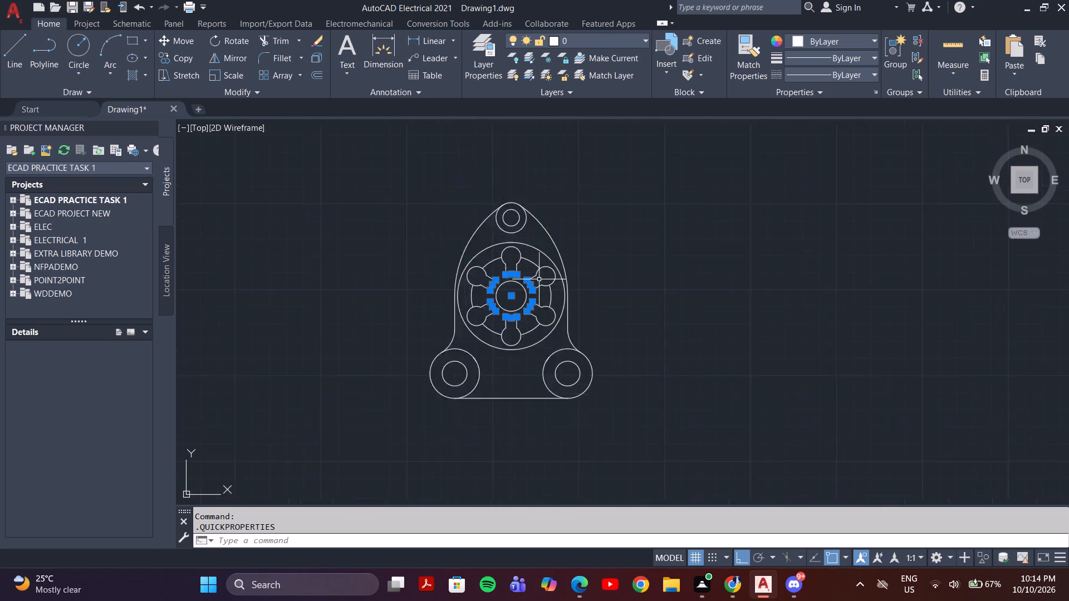
{"action": "scroll", "coordinate": [539, 279], "scroll_direction": "down", "scroll_amount": 1}
{"action": "key", "text": "Return"}
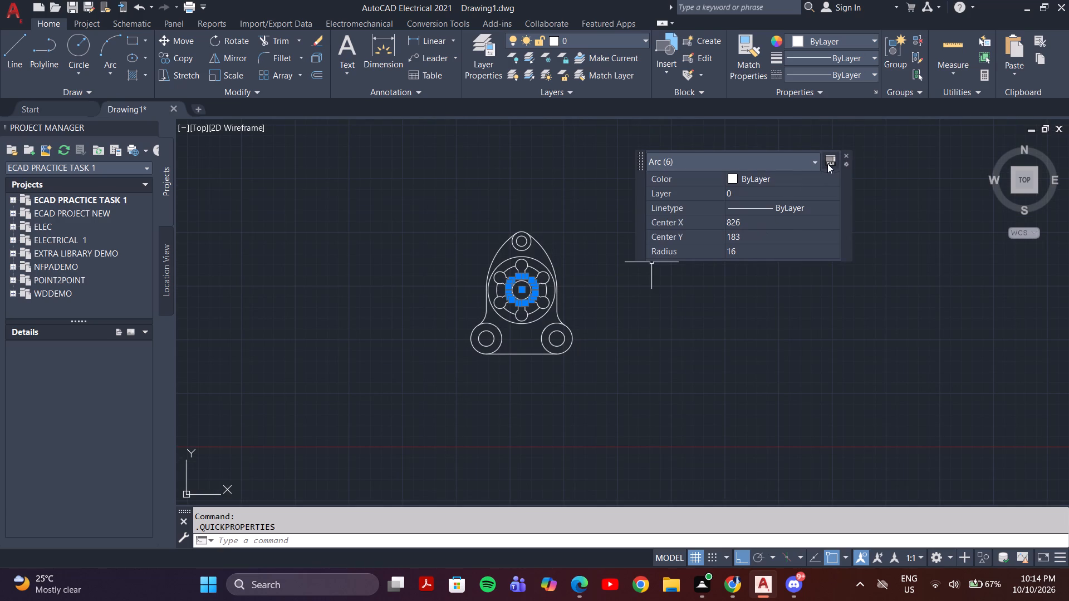
{"action": "double_click", "coordinate": [848, 152]}
{"action": "left_click", "coordinate": [844, 155]}
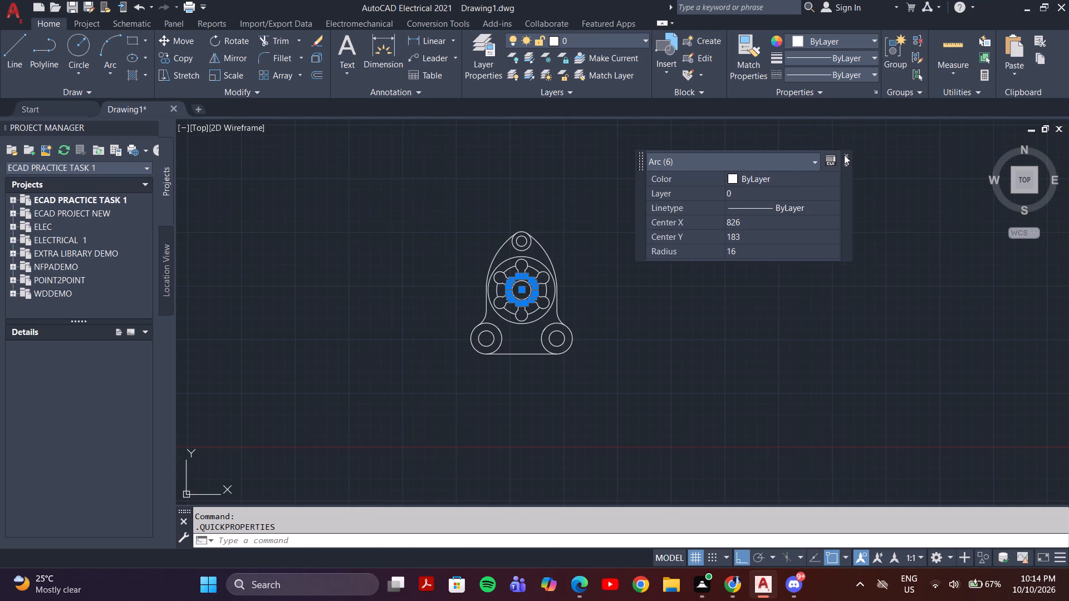
{"action": "left_click", "coordinate": [844, 155]}
{"action": "left_click", "coordinate": [845, 154]}
{"action": "scroll", "coordinate": [528, 263], "scroll_direction": "up", "scroll_amount": 2}
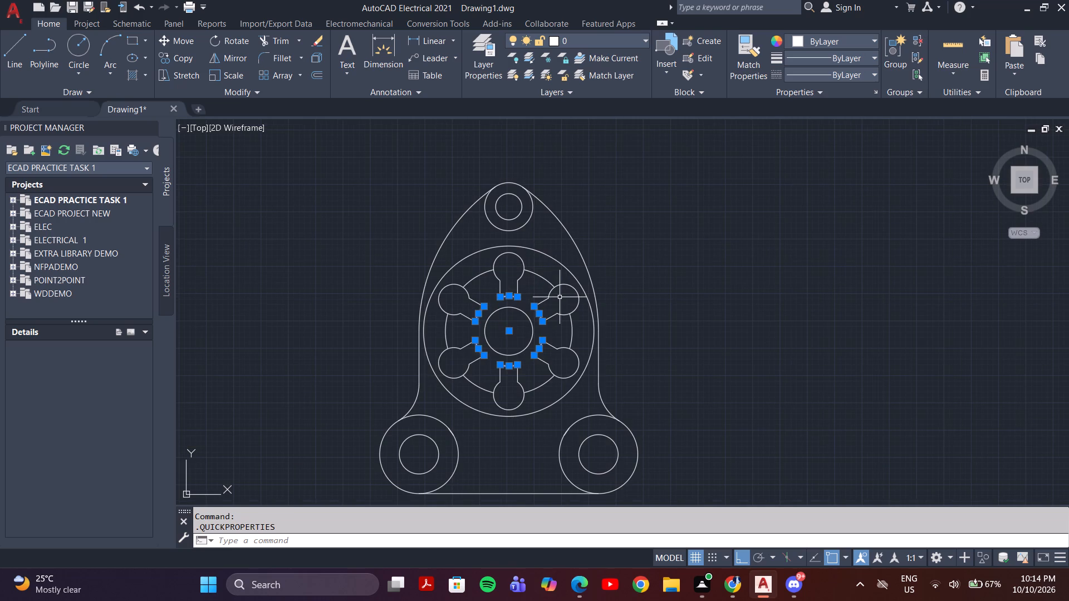
{"action": "key", "text": "Escape"}
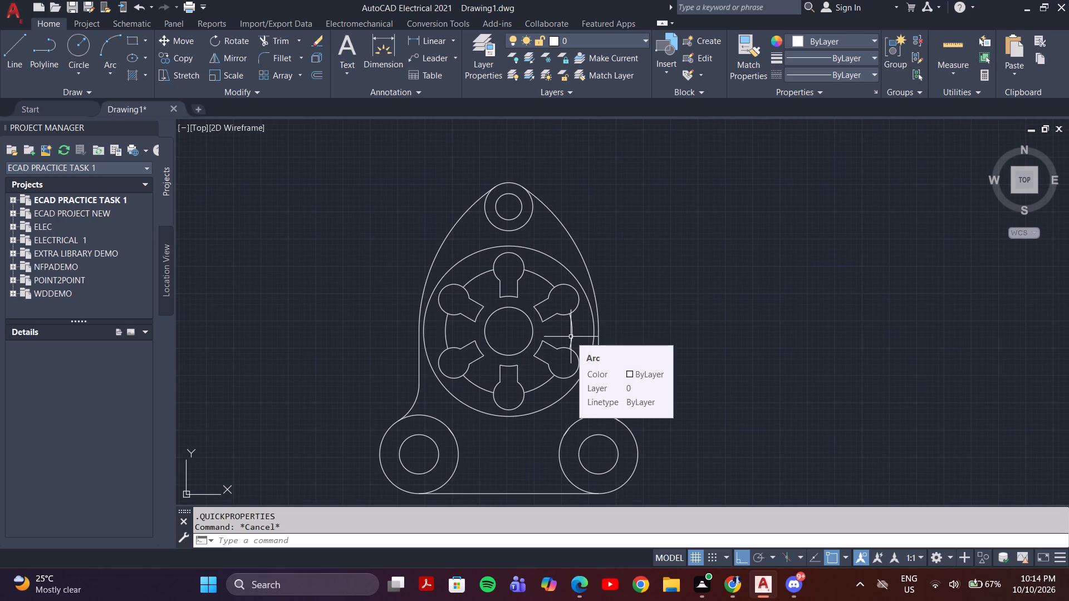
Examine the whole part, checking the slotted disc, the filleted outline and the three pairs of corner circles.
{"action": "middle_click_drag", "start_coordinate": [474, 415], "coordinate": [481, 391]}
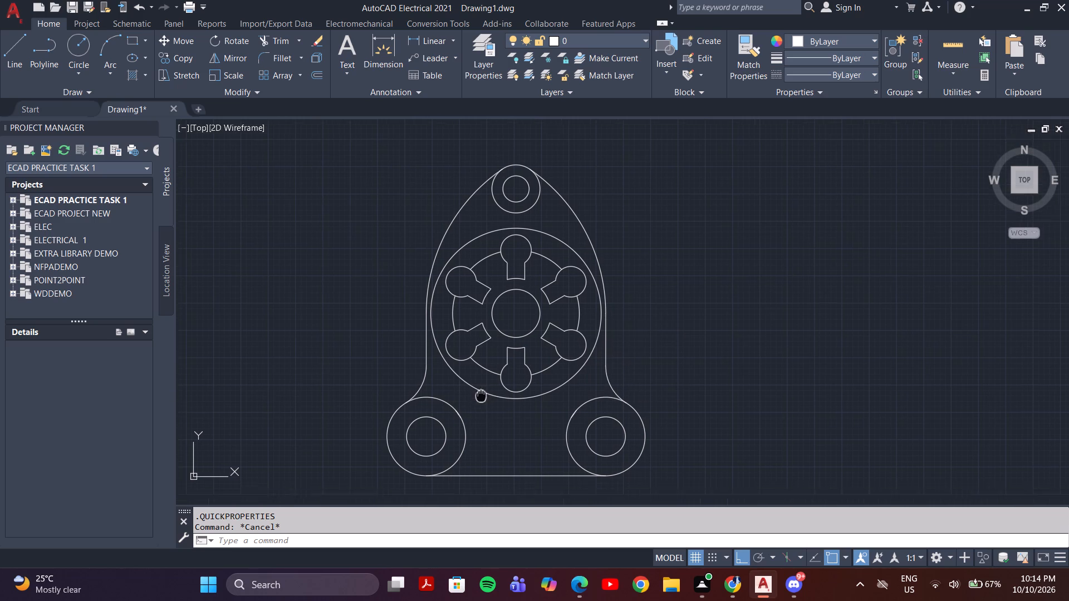
{"action": "middle_click_drag", "start_coordinate": [481, 391], "coordinate": [479, 387]}
{"action": "scroll", "coordinate": [492, 389], "scroll_direction": "down", "scroll_amount": 1}
{"action": "scroll", "coordinate": [469, 321], "scroll_direction": "up", "scroll_amount": 1}
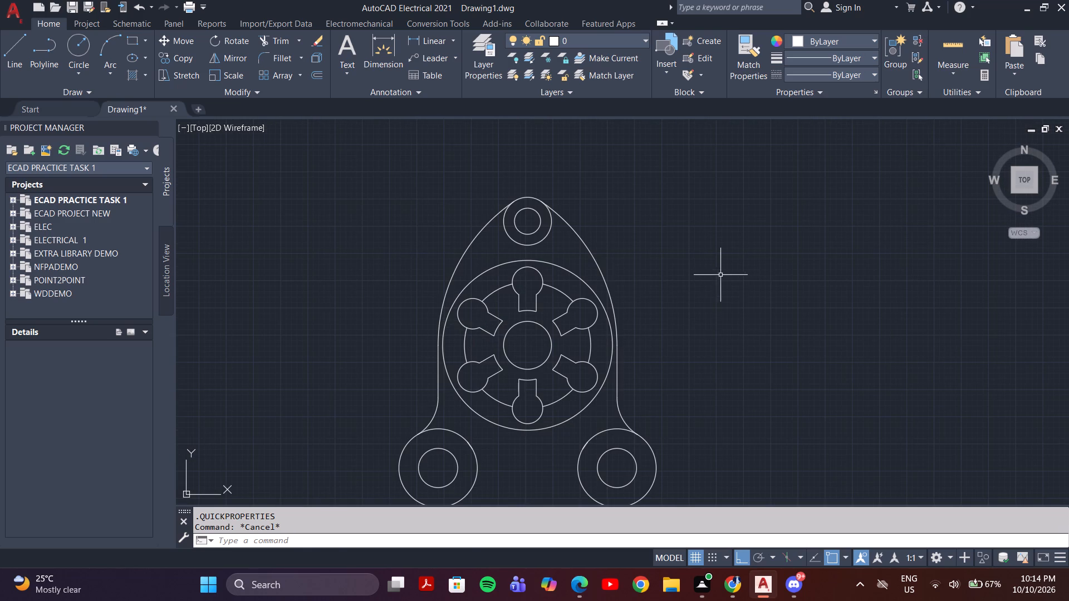
{"action": "left_click_drag", "start_coordinate": [726, 299], "coordinate": [698, 292]}
{"action": "left_click", "coordinate": [625, 349]}
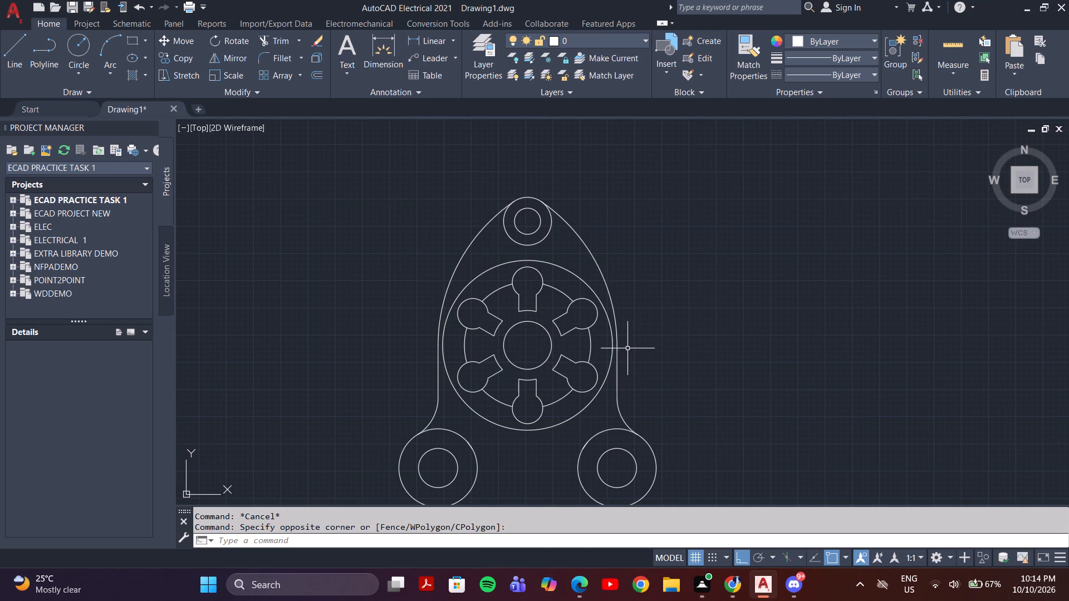
{"action": "middle_click_drag", "start_coordinate": [627, 364], "coordinate": [611, 314]}
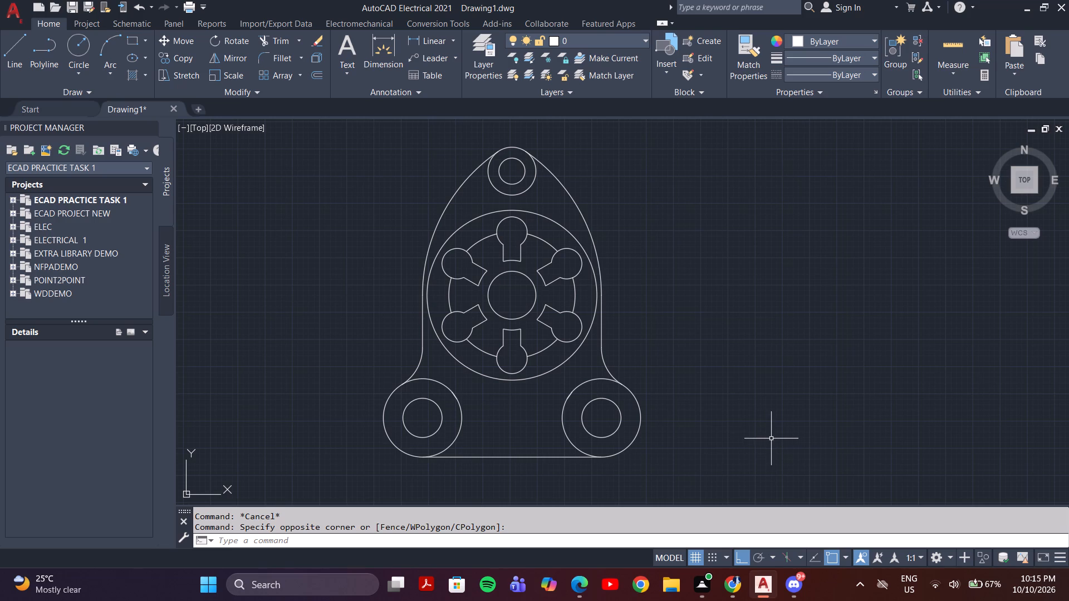
{"action": "middle_click_drag", "start_coordinate": [748, 417], "coordinate": [811, 439]}
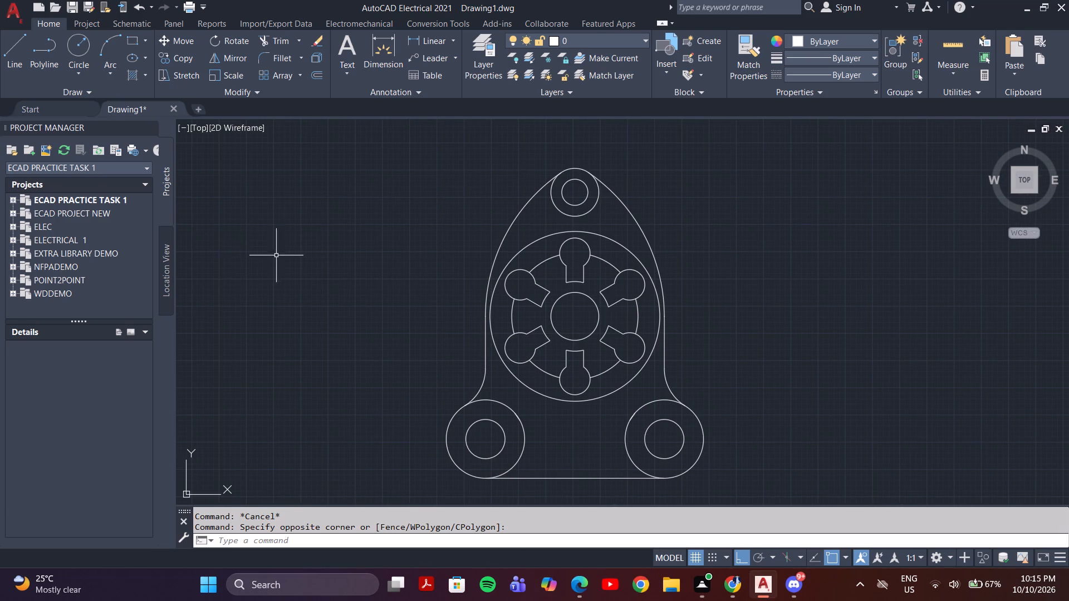
{"action": "left_click", "coordinate": [733, 148]}
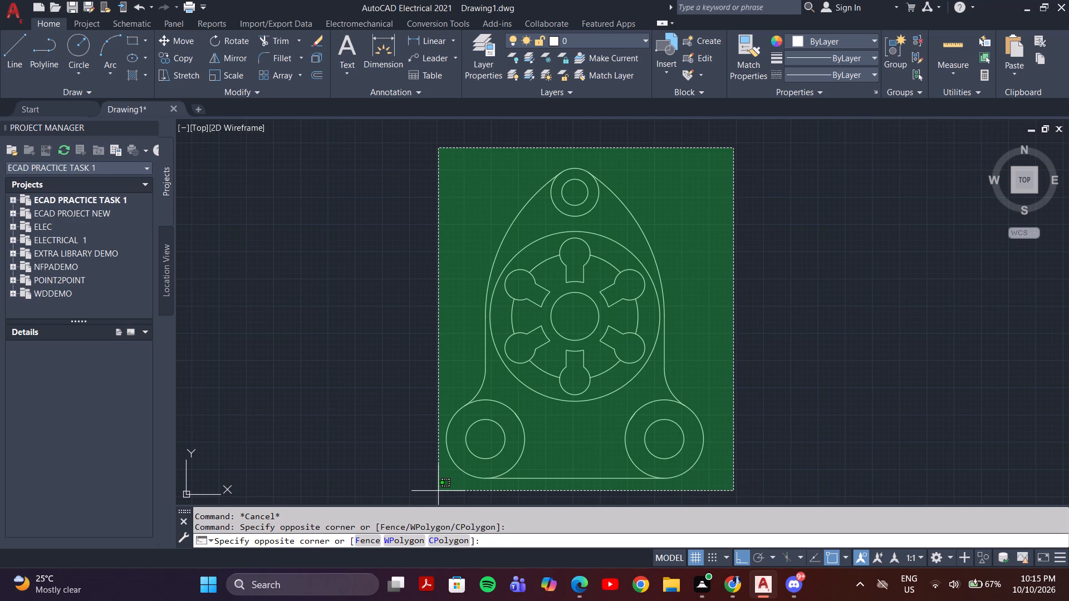
{"action": "left_click", "coordinate": [438, 492]}
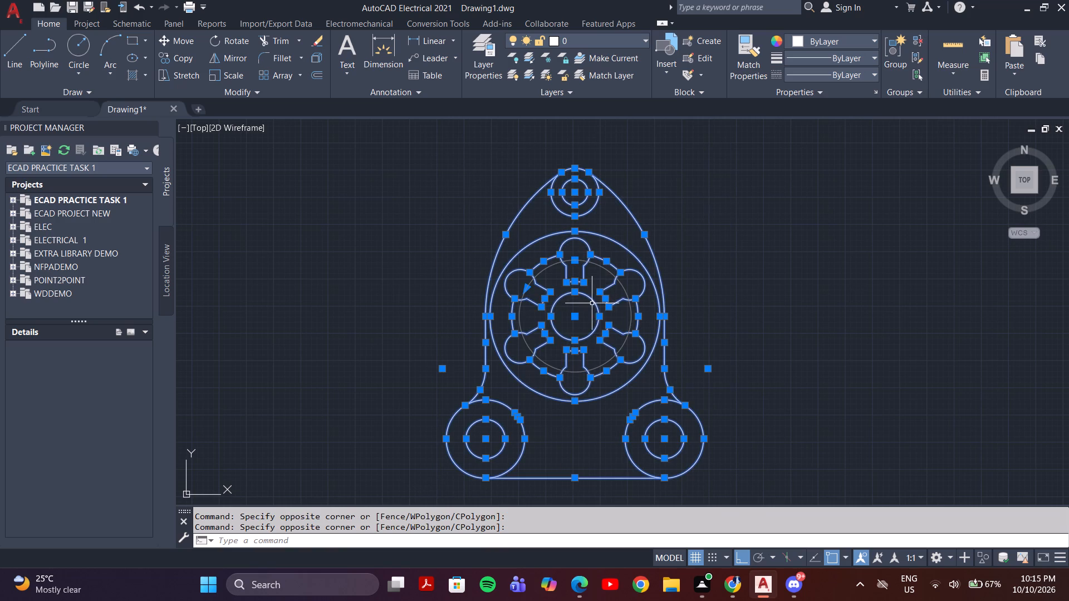
{"action": "key", "text": "Escape"}
{"action": "left_click", "coordinate": [717, 170]}
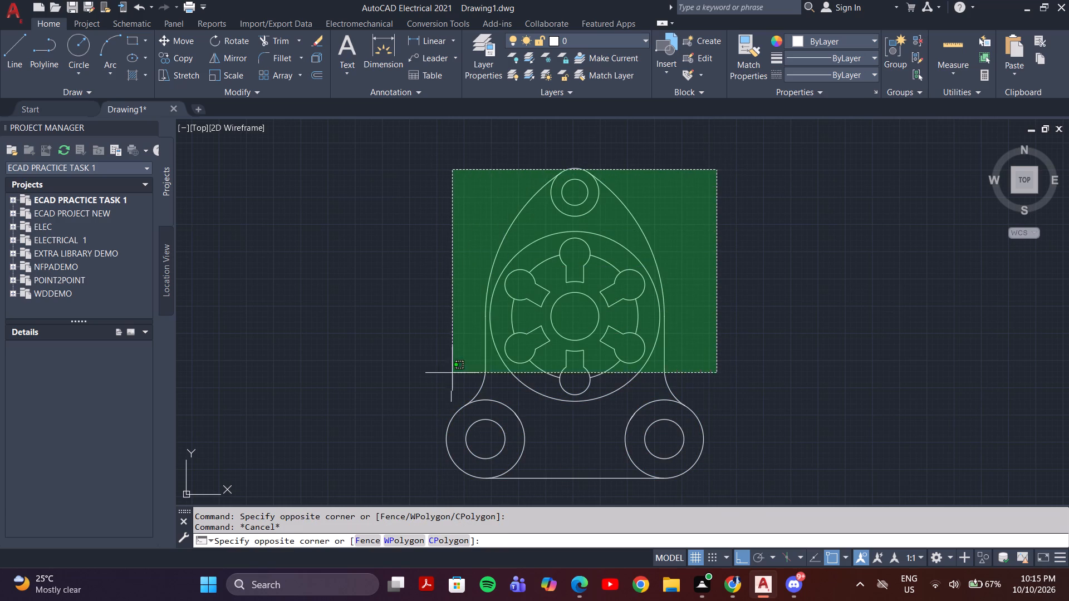
{"action": "left_click", "coordinate": [620, 180]}
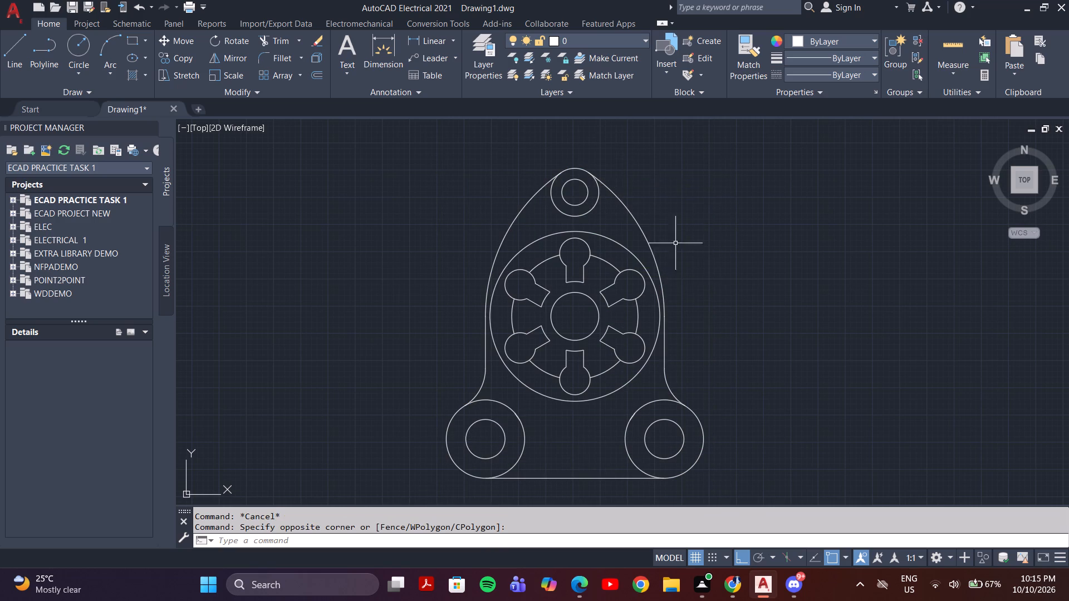
{"action": "scroll", "coordinate": [687, 279], "scroll_direction": "down", "scroll_amount": 2}
{"action": "scroll", "coordinate": [687, 280], "scroll_direction": "up", "scroll_amount": 2}
{"action": "middle_click_drag", "start_coordinate": [687, 281], "coordinate": [639, 282]}
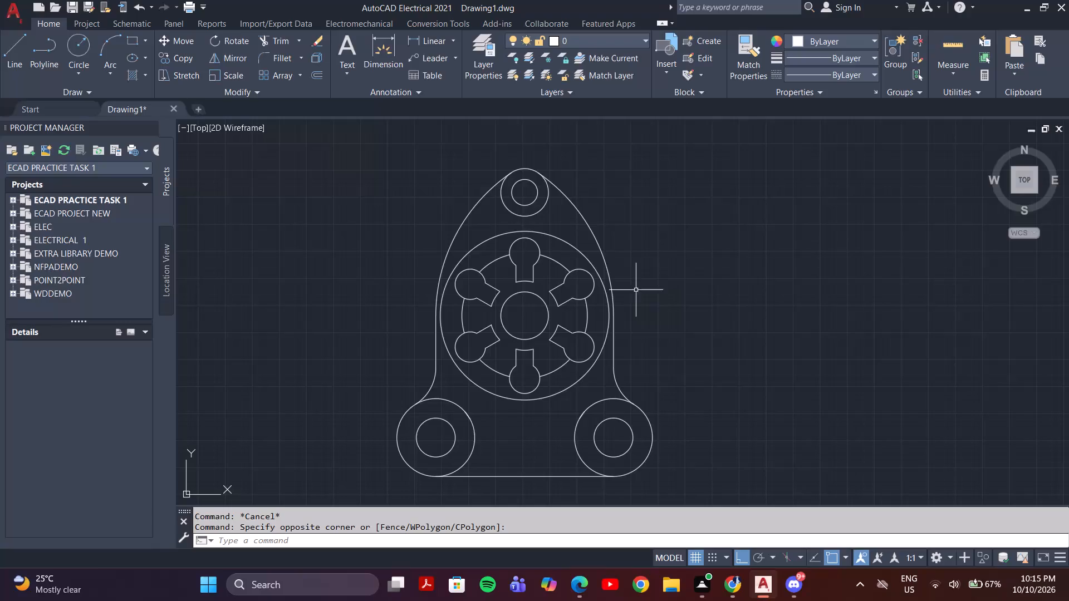
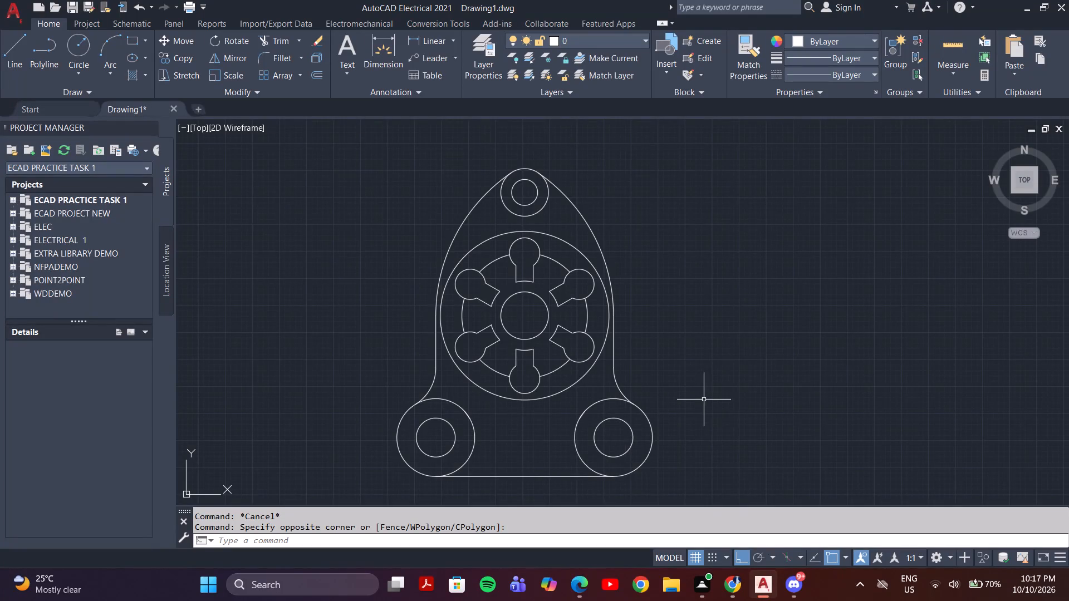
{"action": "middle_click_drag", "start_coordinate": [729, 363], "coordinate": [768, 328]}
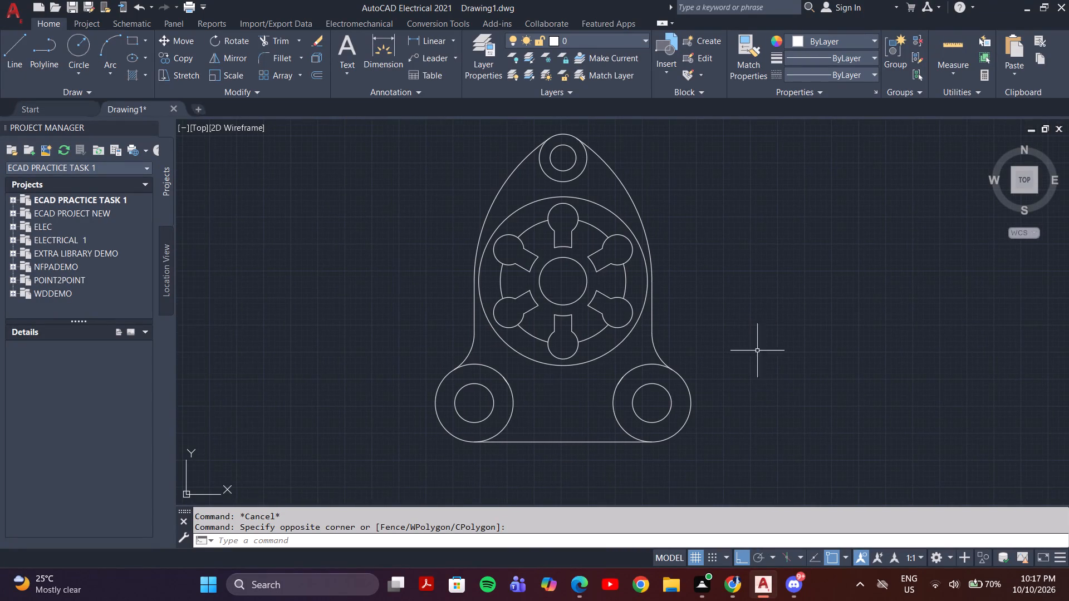
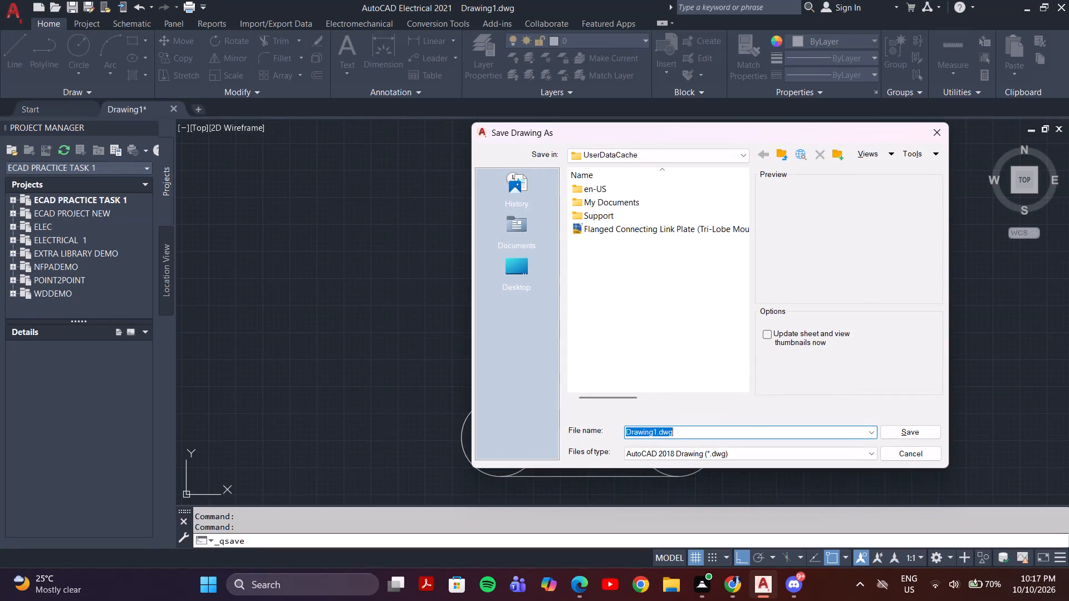
Clear the default drawing name from the file name, keeping the .dwg extension.
{"action": "left_click", "coordinate": [656, 430]}
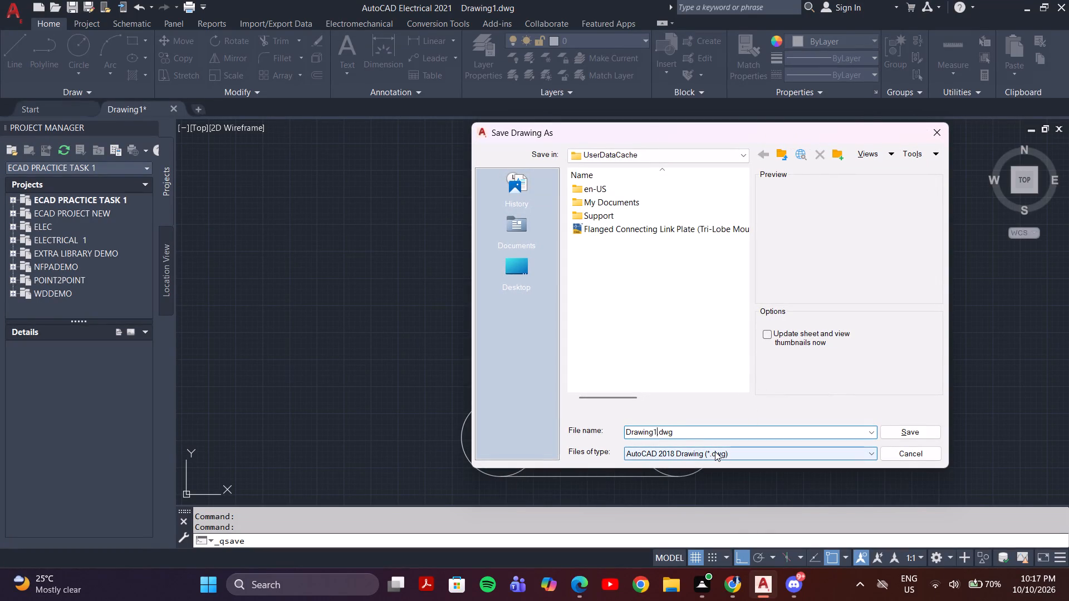
{"action": "key", "text": "ctrl+shift+Left"}
{"action": "key", "text": "ctrl+shift+Left"}
{"action": "key", "text": "BackSpace"}
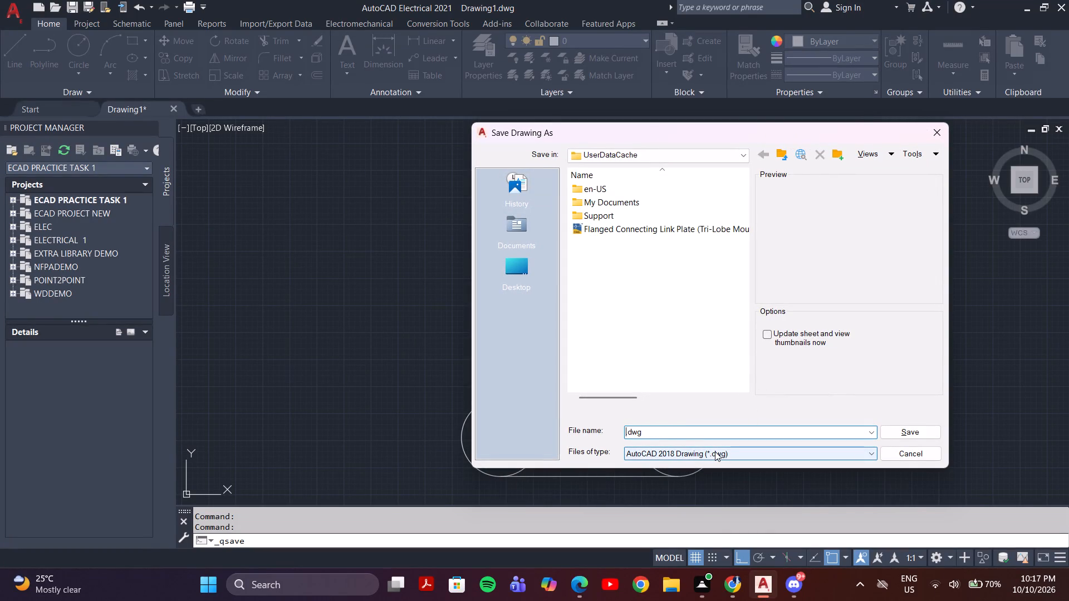